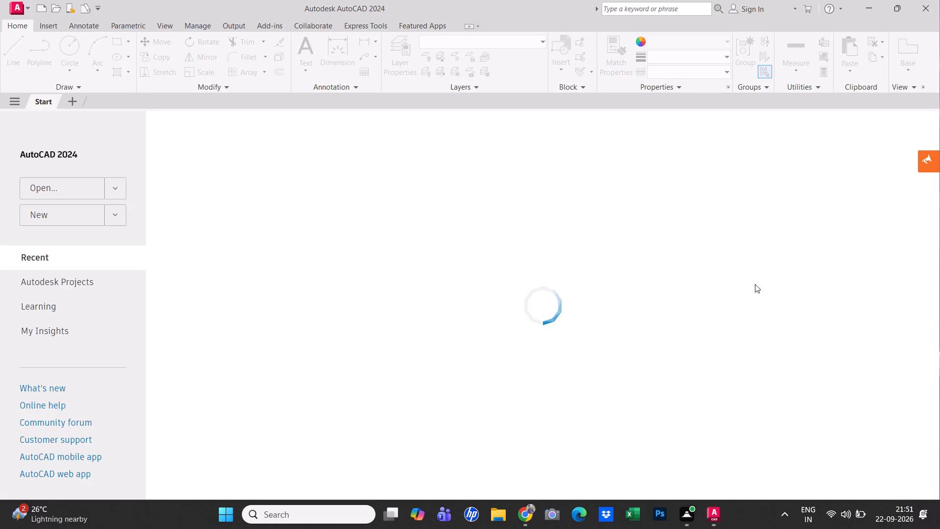
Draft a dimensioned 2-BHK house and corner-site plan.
Create a new blank drawing.
left_click(49, 215)
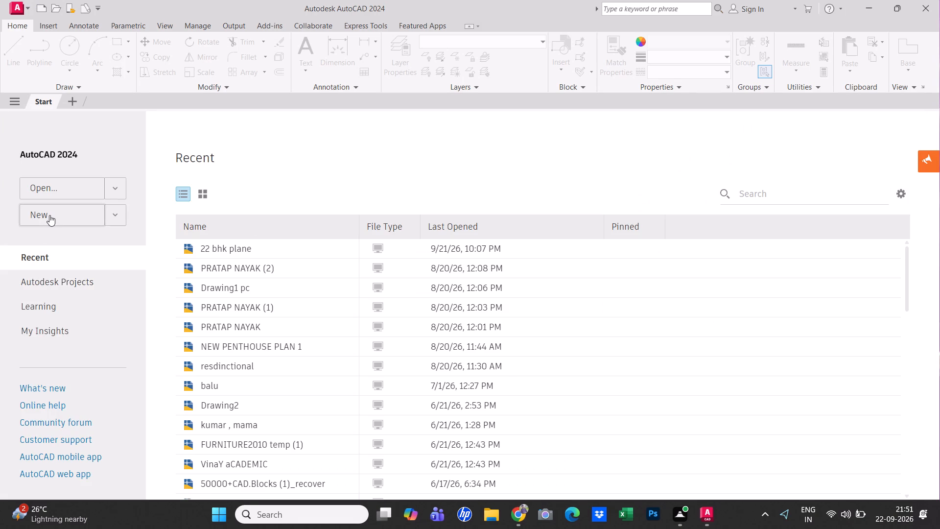
left_click(49, 215)
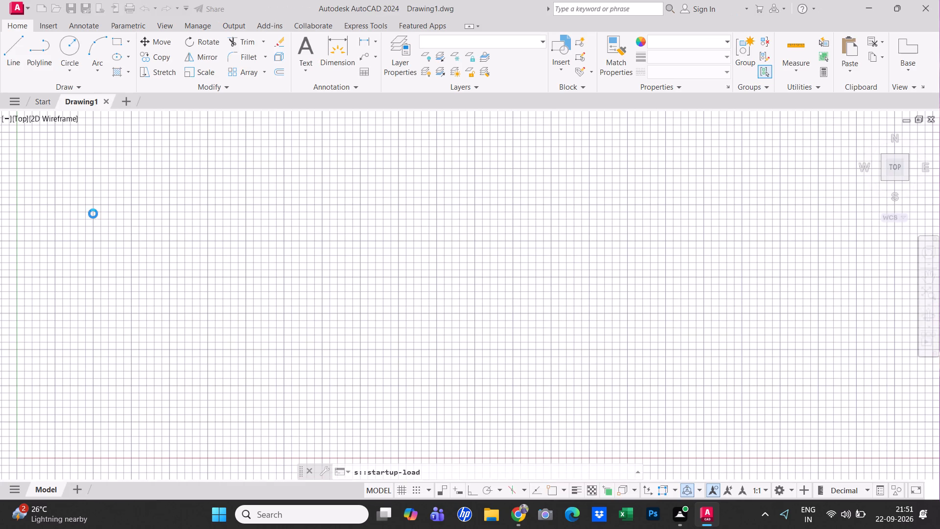
Set the drawing's length units to Engineering with a precision of 0'-0.0".
type("un")
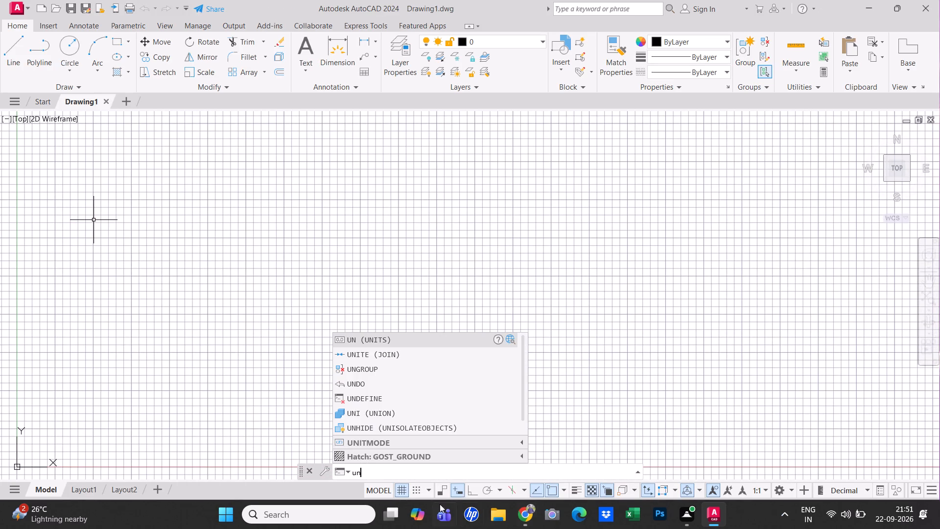
left_click(402, 489)
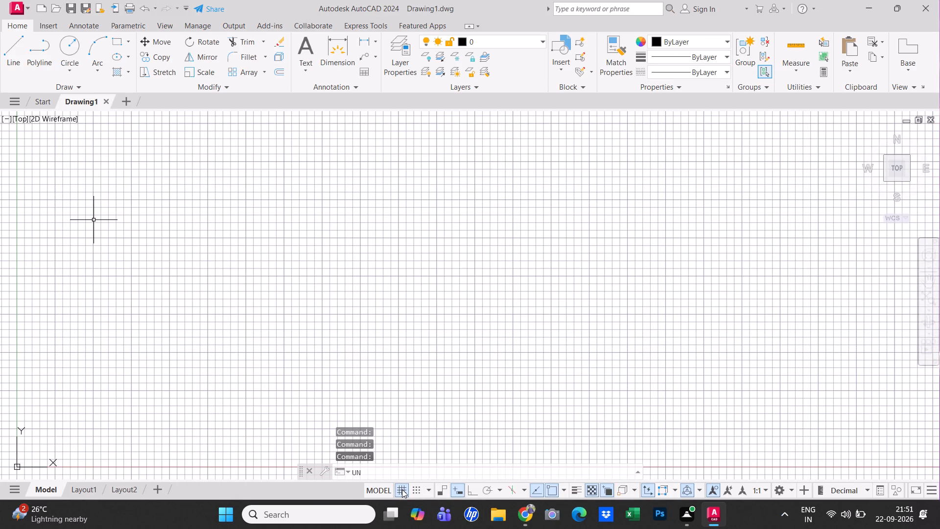
key("Return")
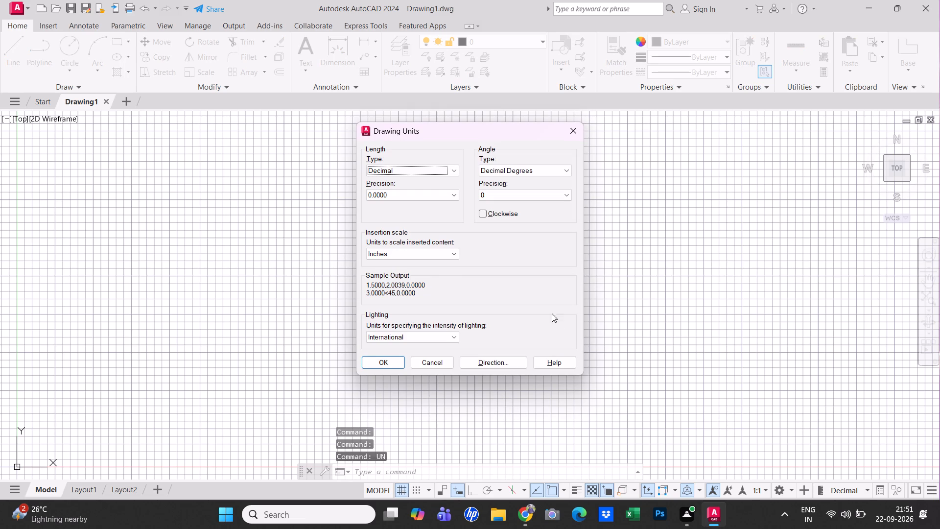
left_click(432, 167)
left_click(416, 195)
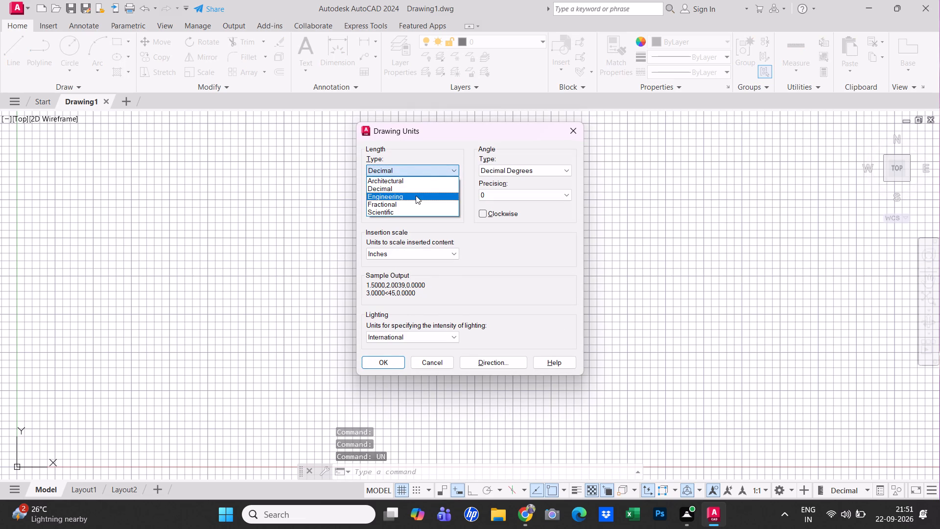
left_click(416, 195)
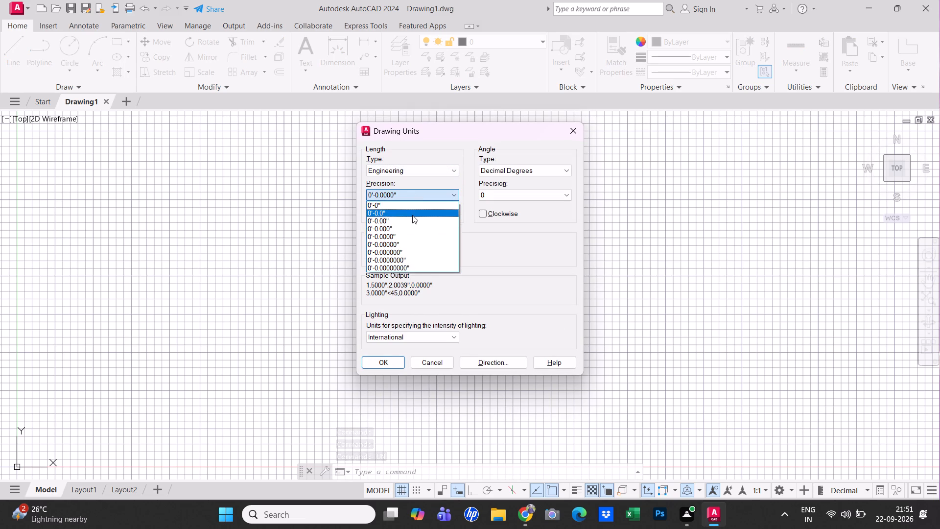
left_click(412, 215)
left_click(397, 361)
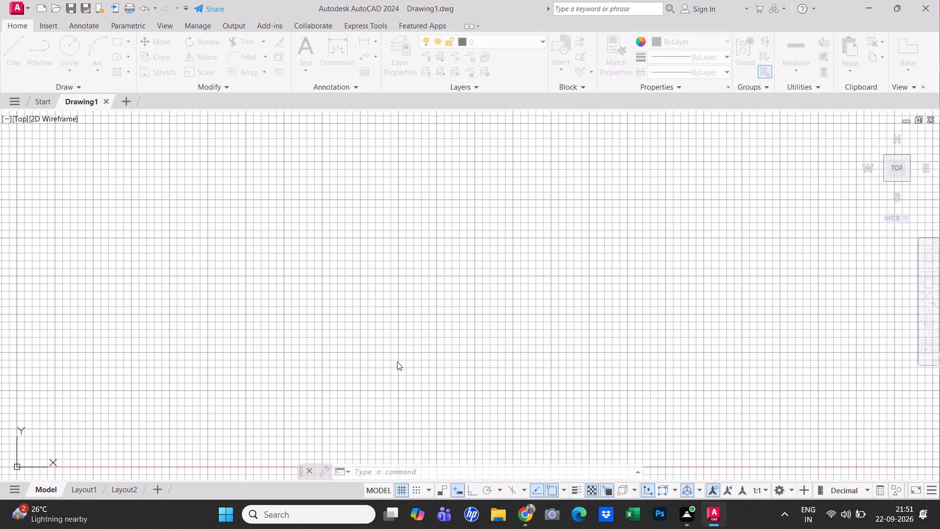
Turn off the drawing grid display.
left_click(393, 495)
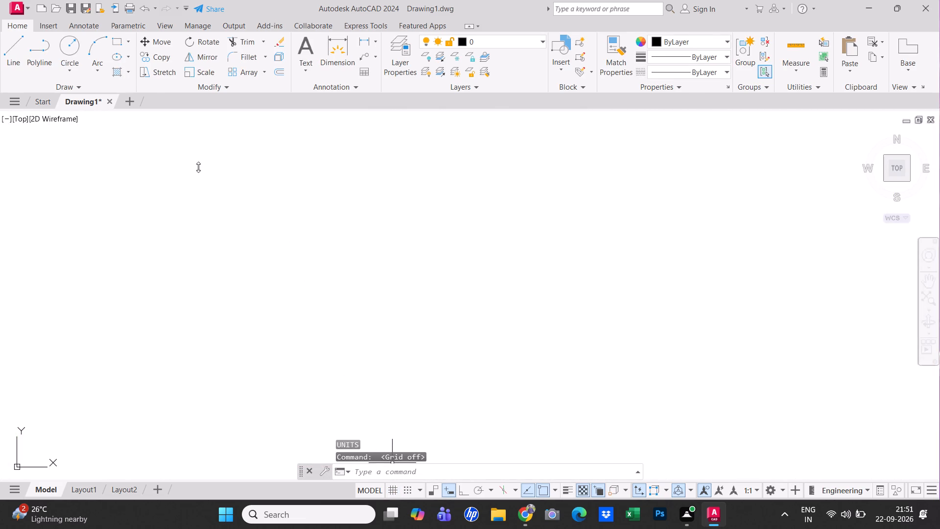
Save the drawing in Documents under the name "2bhk with sitout Drawing1".
key("ctrl+s")
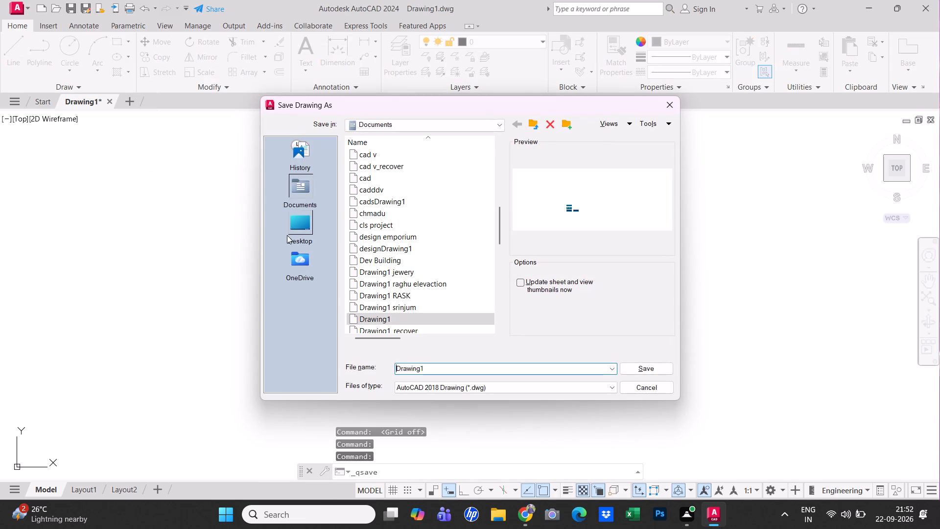
key("space")
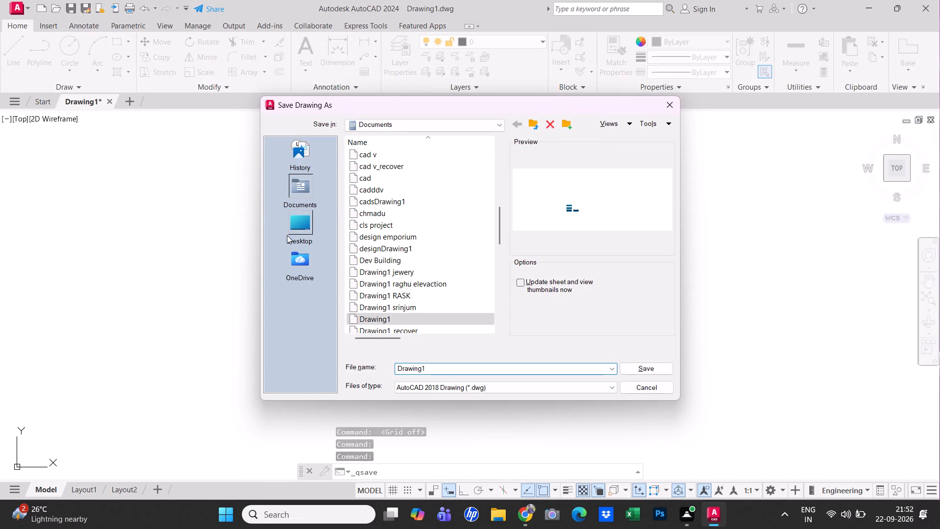
key("Left")
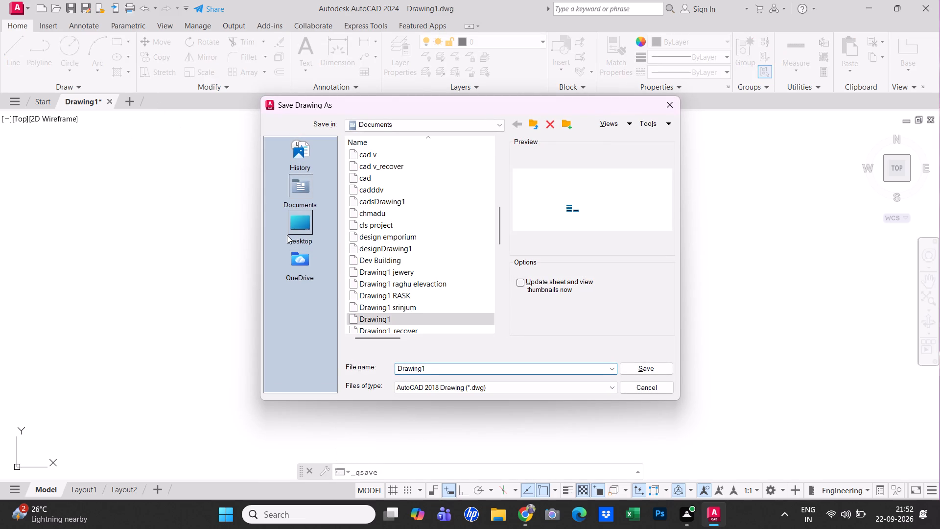
key("2")
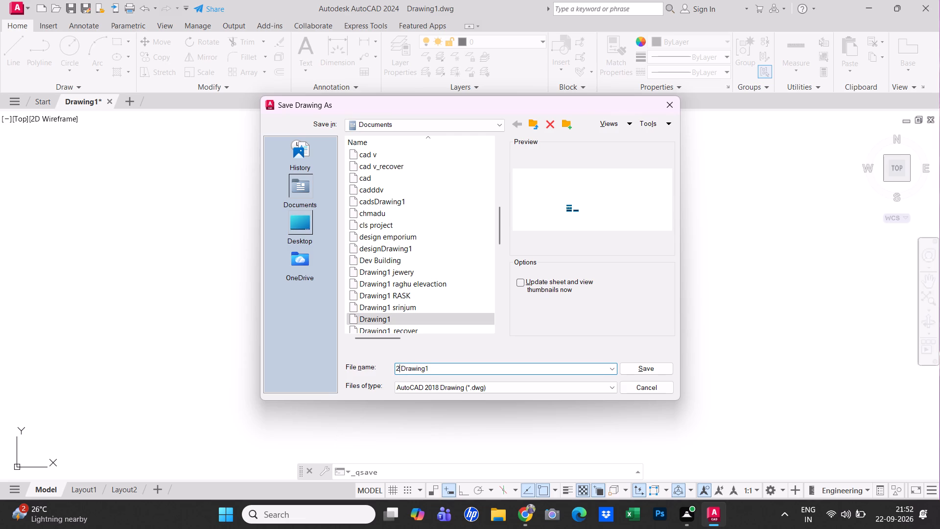
type("bhk with sit")
type("out")
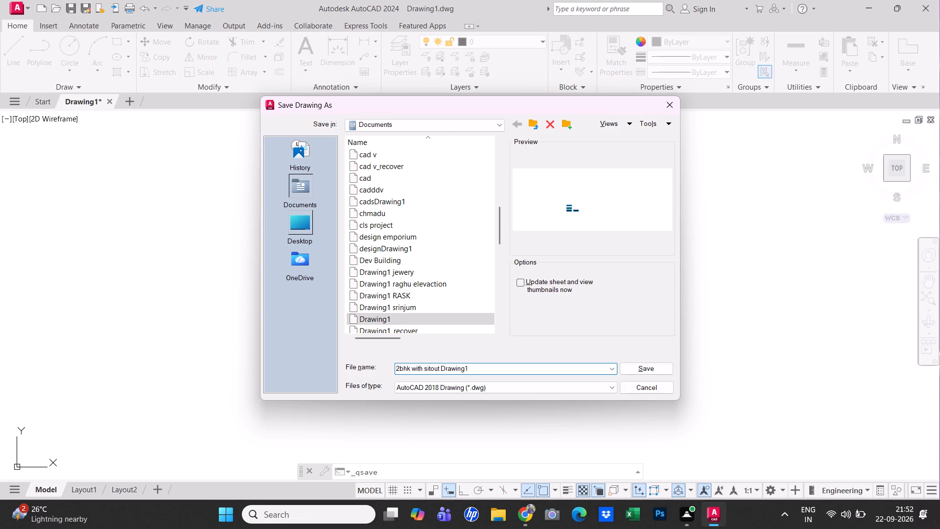
left_click(665, 368)
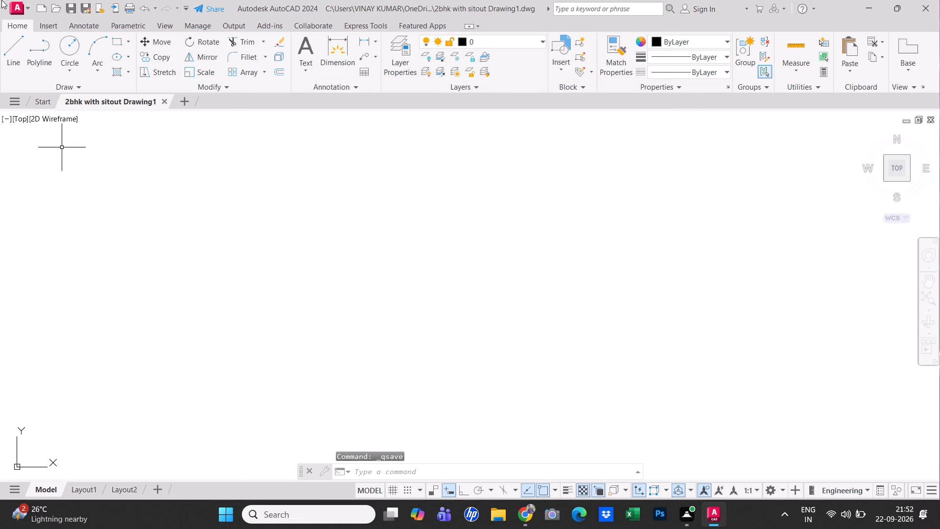
Draw a single vertical line 25'09" long, going up from a freely picked start point, with Ortho on.
left_click(13, 51)
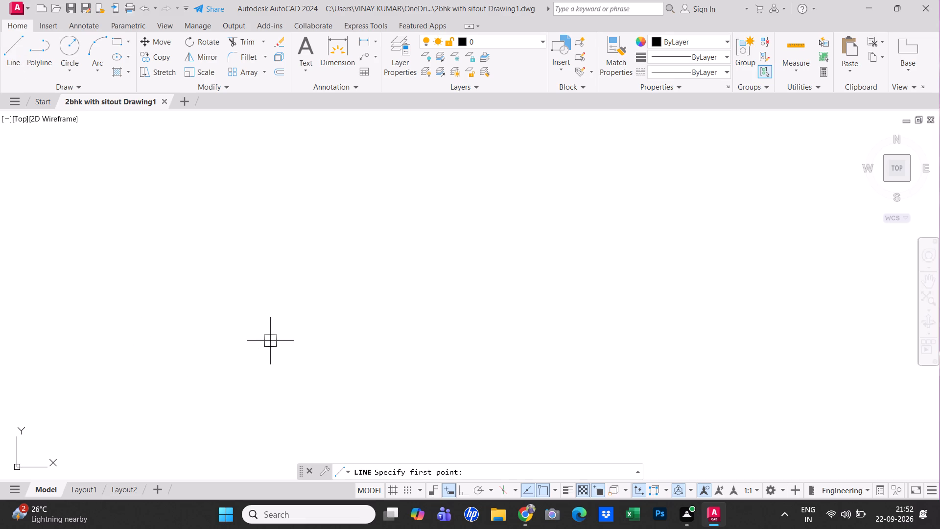
left_click(270, 341)
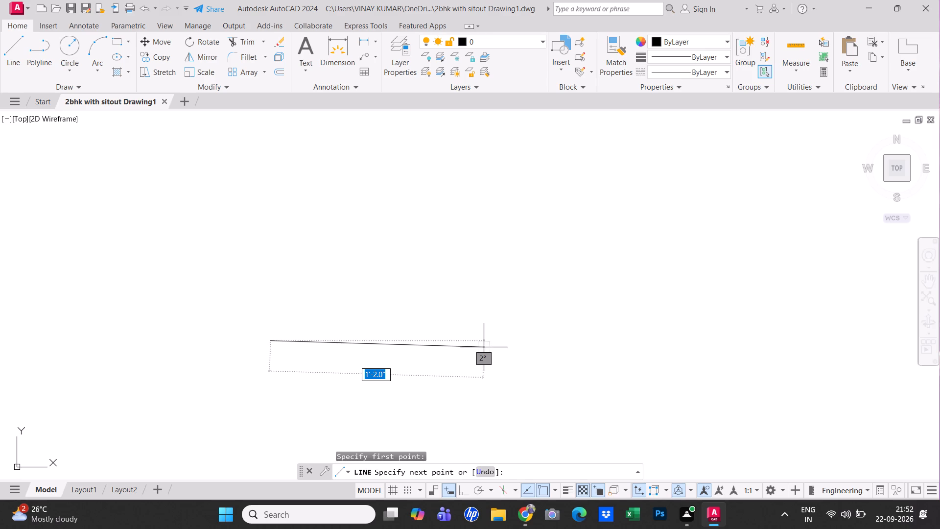
key("0")
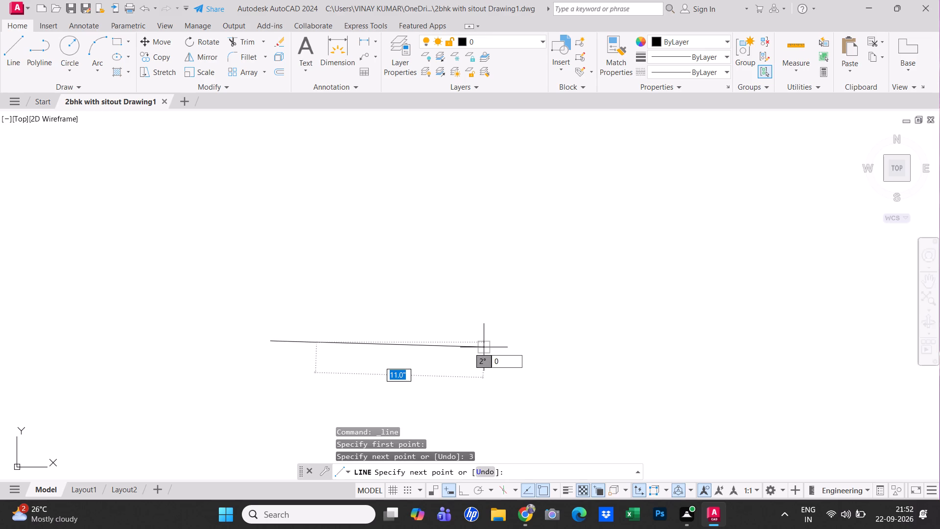
left_click_drag(514, 356, 519, 352)
left_click(357, 360)
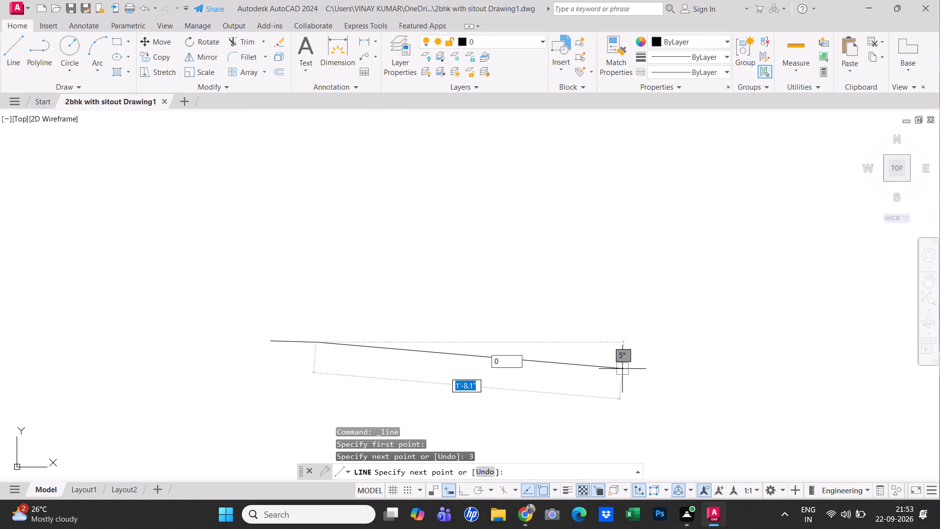
key("ctrl+z")
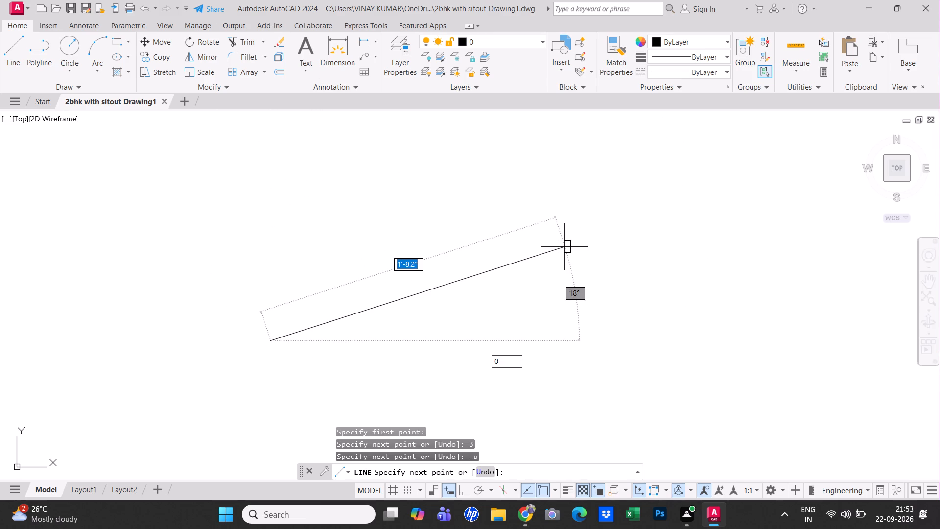
key("F8")
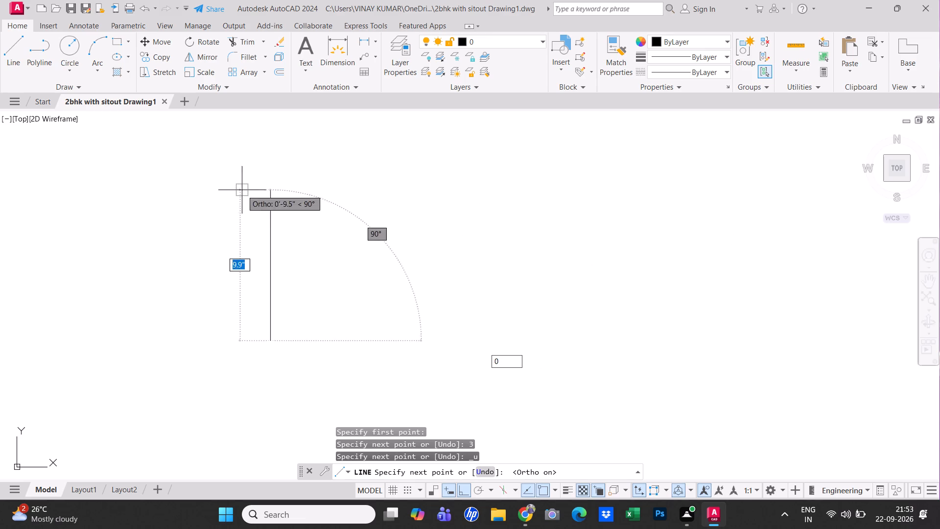
middle_click_drag(266, 157, 238, 331)
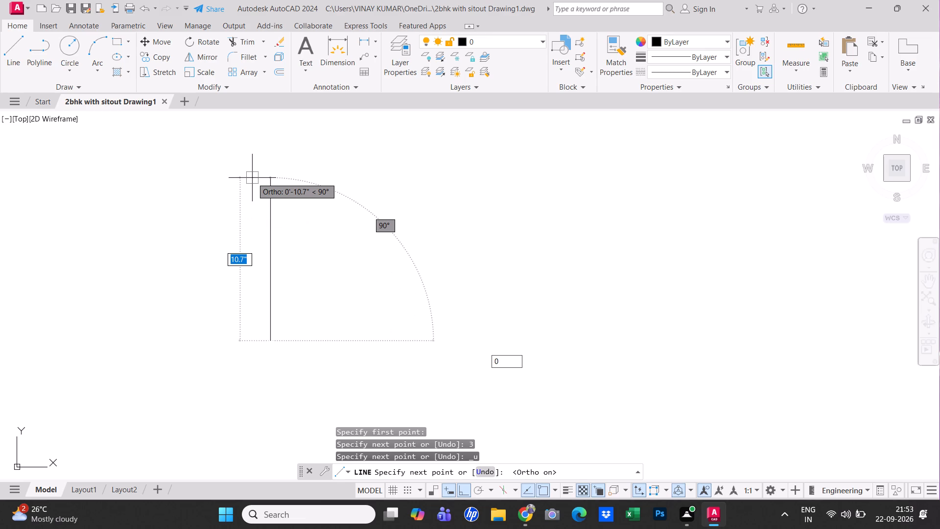
type("25'")
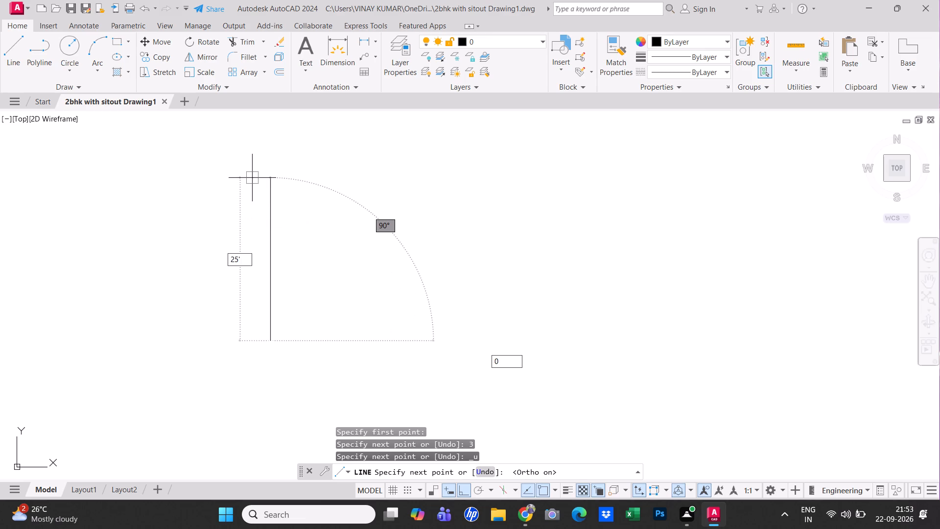
key("2")
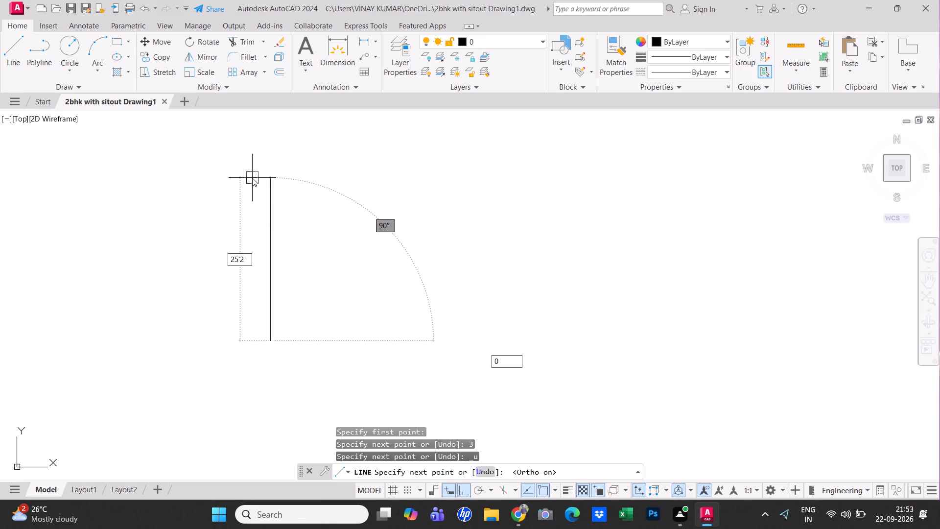
key("BackSpace")
type("09\"")
key("Return")
scroll(252, 178, "down", 1)
scroll(352, 337, "down", 3)
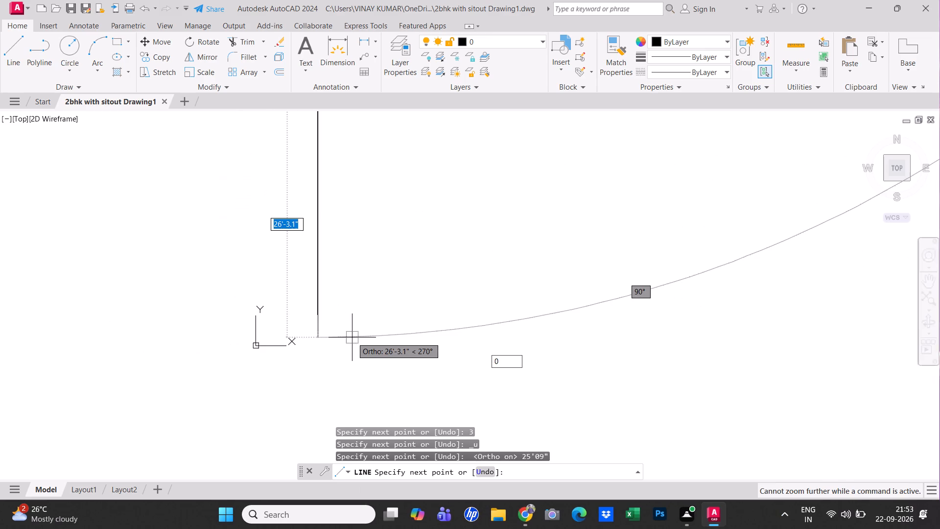
scroll(352, 337, "down", 6)
key("Escape")
Move the whole vertical line horizontally by its midpoint about 6' in the positive X direction, away from the origin.
scroll(350, 337, "down", 1)
scroll(350, 341, "up", 1)
scroll(350, 342, "down", 3)
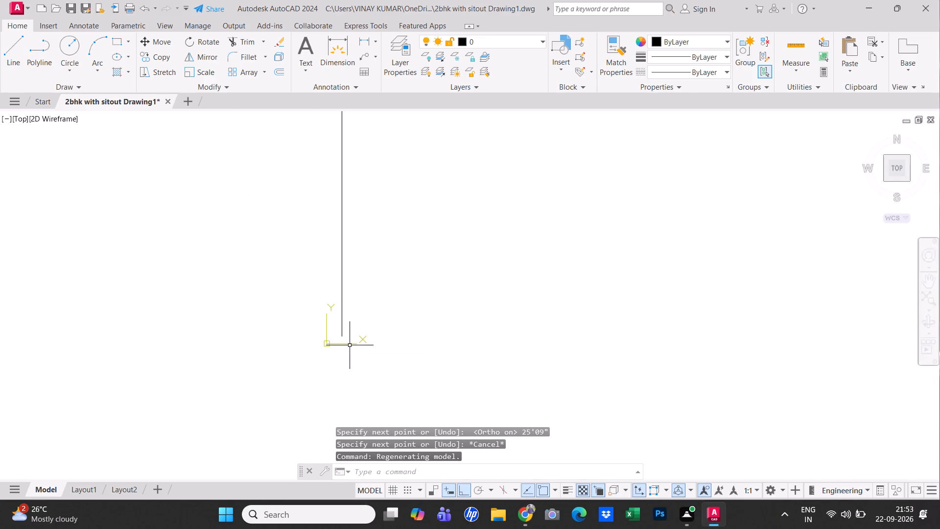
scroll(372, 310, "down", 2)
scroll(372, 310, "up", 1)
scroll(372, 310, "down", 2)
middle_click_drag(371, 301, 193, 329)
scroll(193, 329, "up", 3)
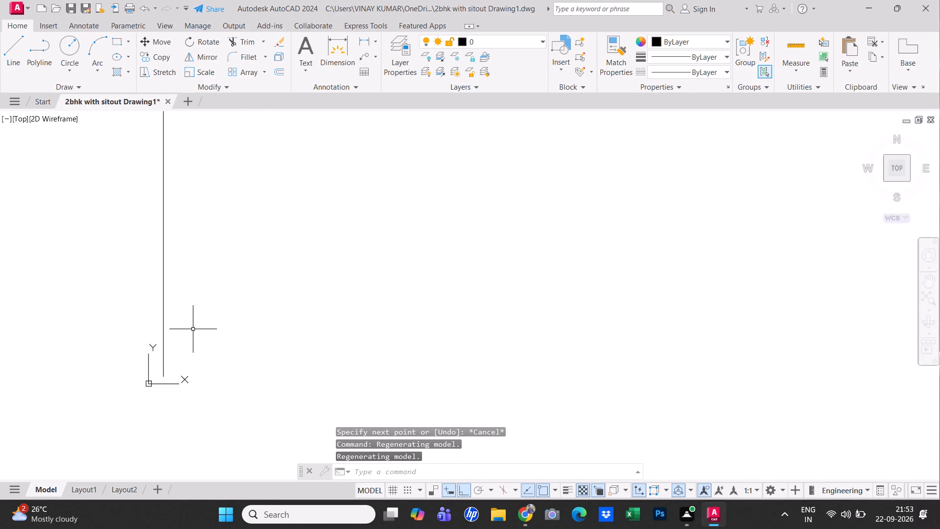
scroll(193, 329, "down", 4)
scroll(193, 329, "up", 4)
middle_click_drag(209, 343, 250, 387)
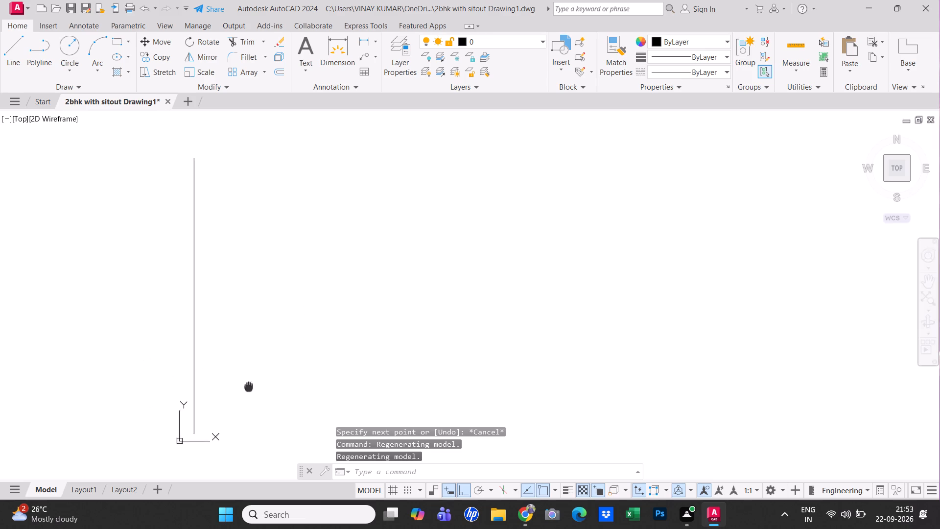
middle_click_drag(250, 387, 300, 379)
middle_click(300, 379)
key("Escape")
left_click(797, 48)
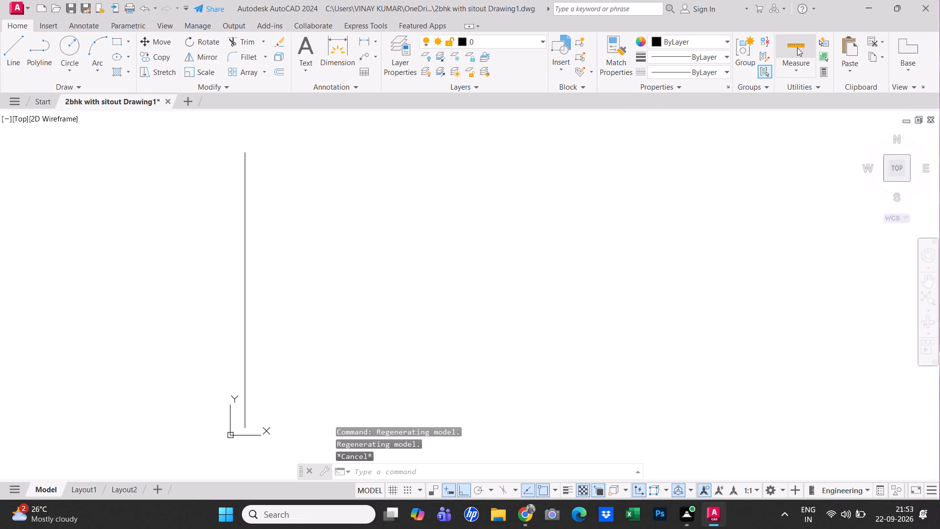
key("Escape")
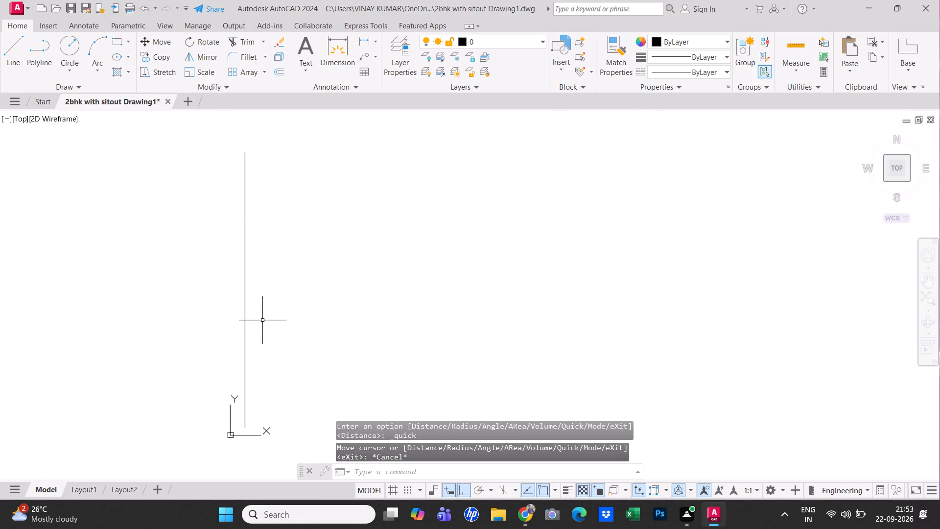
left_click(245, 307)
left_click(245, 289)
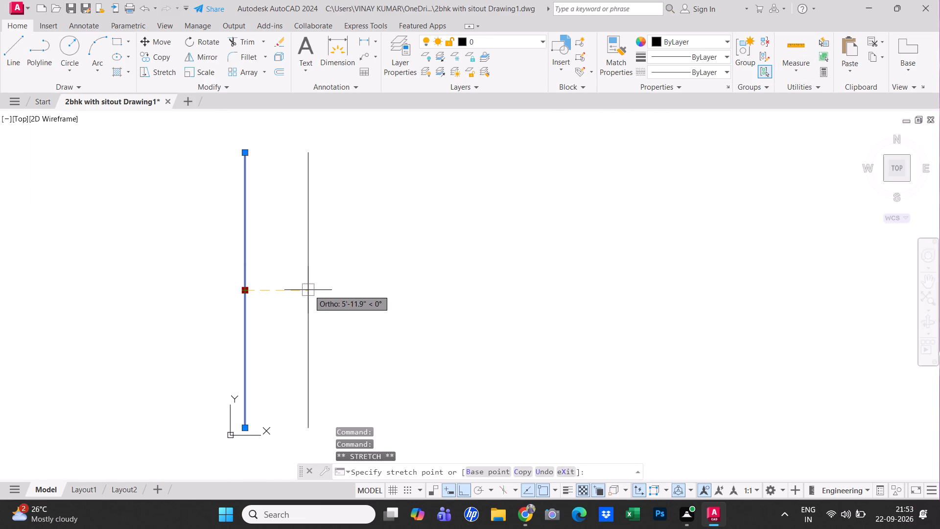
left_click(306, 290)
key("Escape")
middle_click_drag(318, 298, 183, 295)
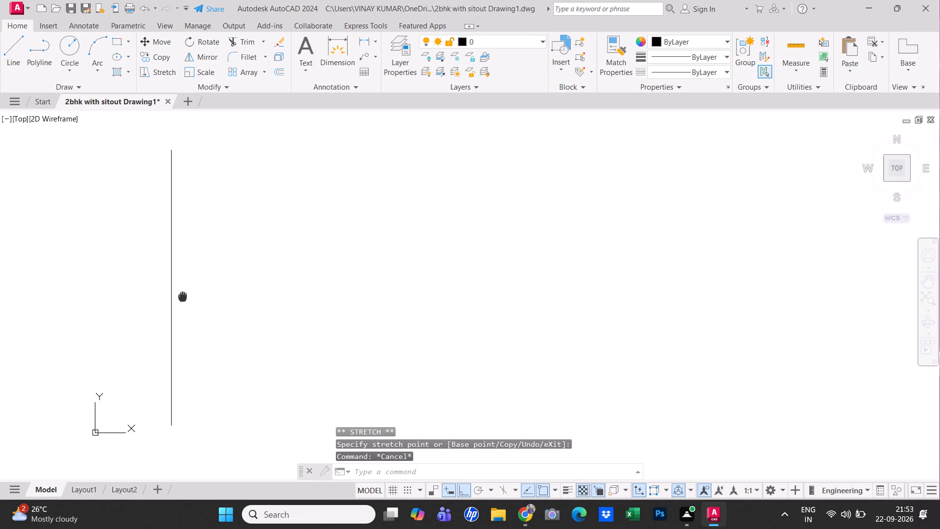
Draw a horizontal line 24'10" long in the positive X direction from the upper endpoint of the vertical line.
middle_click(183, 306)
key("Escape")
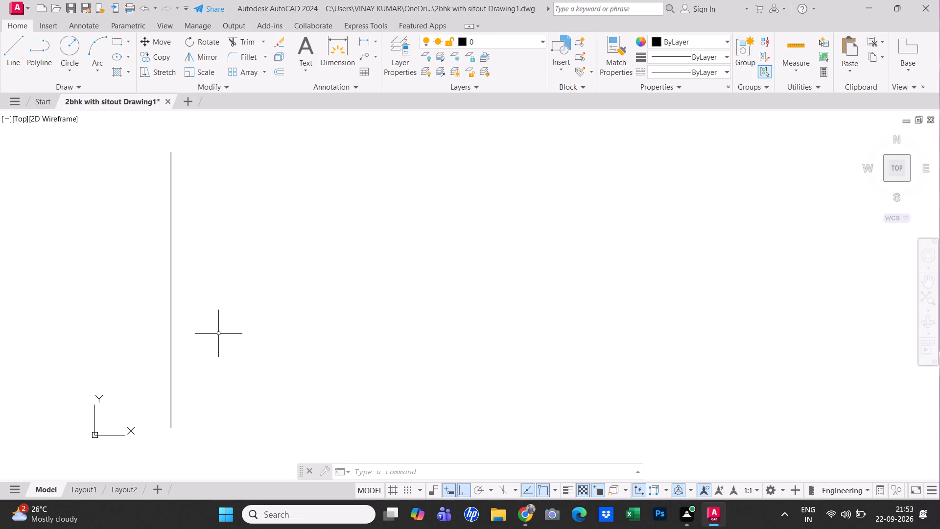
left_click(11, 58)
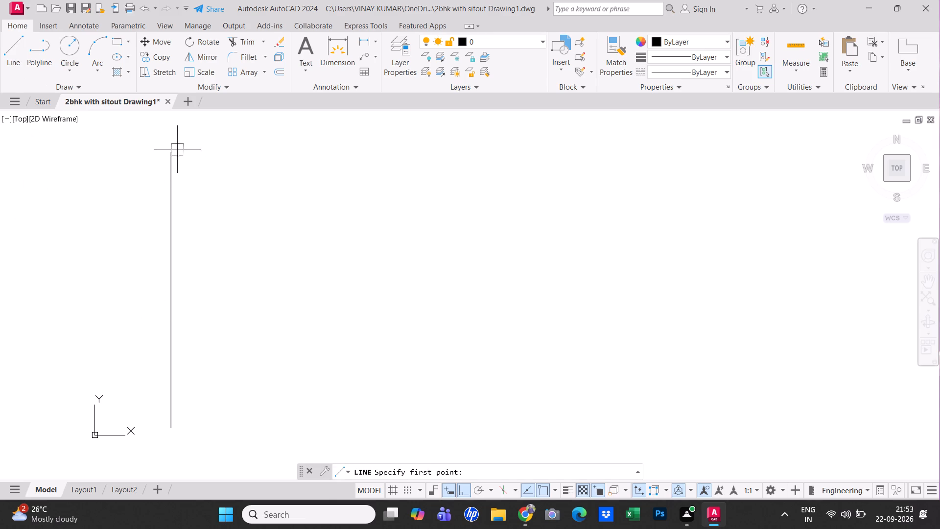
left_click(182, 150)
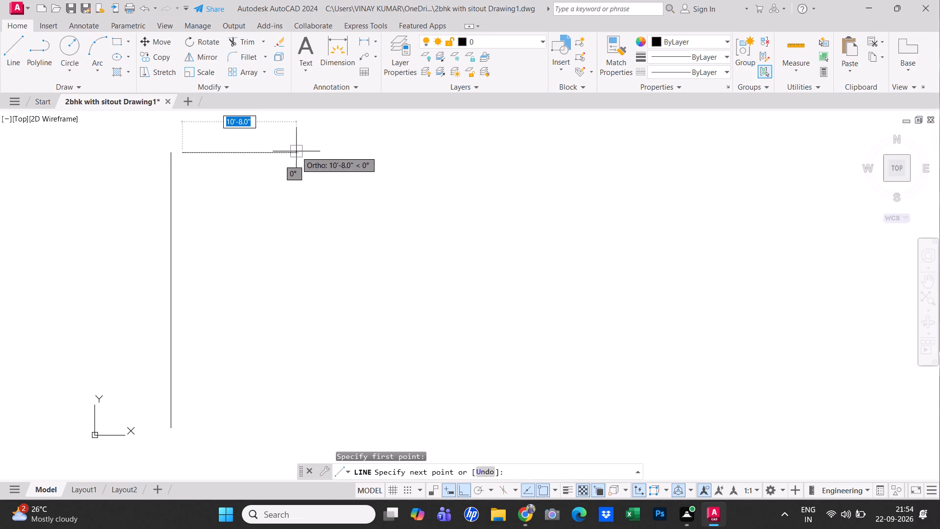
key("ctrl+z")
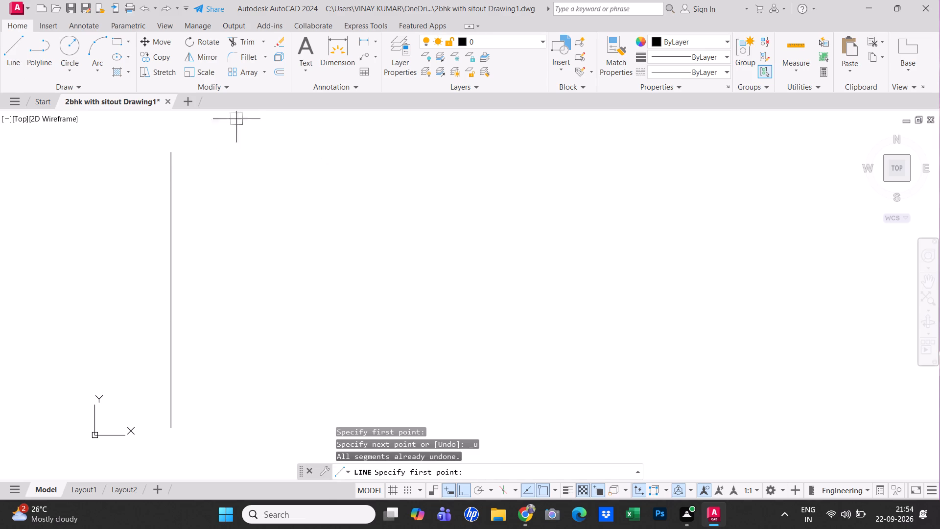
left_click(171, 152)
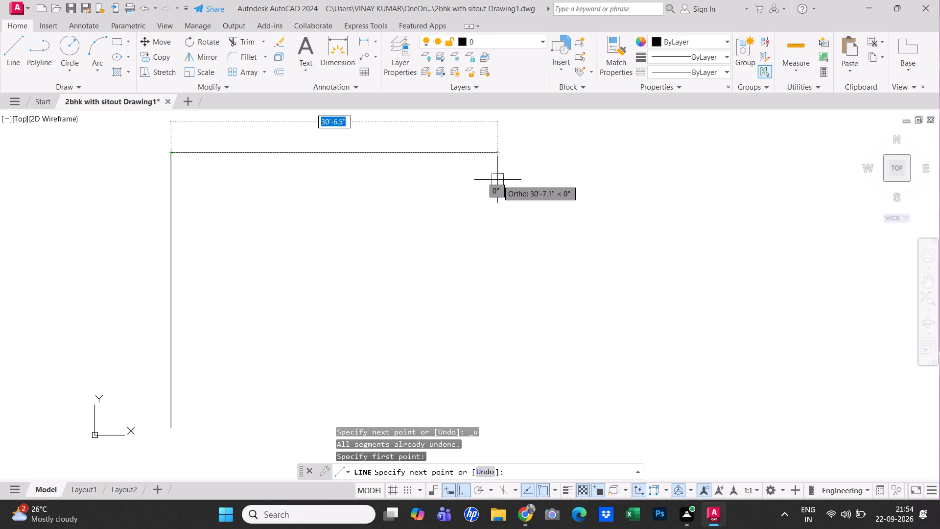
type("24")
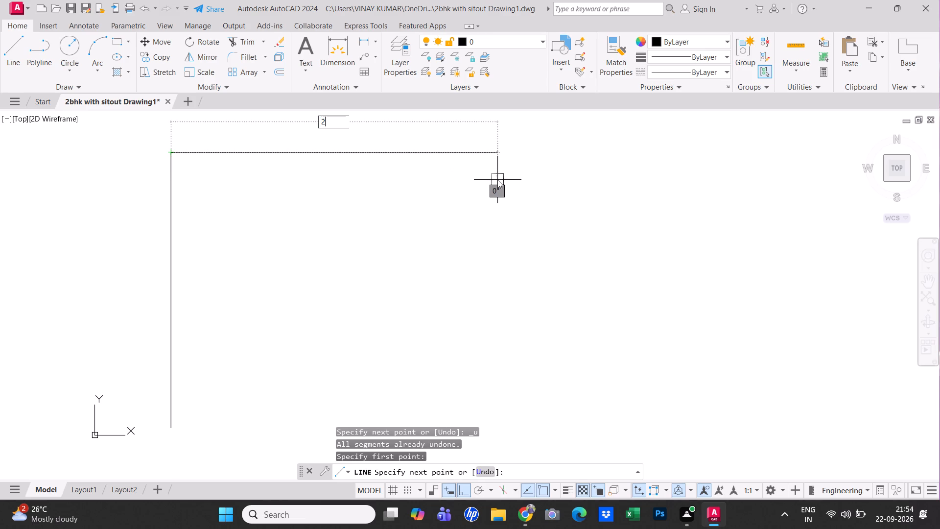
key("period")
type("10")
key("BackSpace")
key("BackSpace")
key("BackSpace")
key("apostrophe")
key("1")
key("0")
key("shift+quotedbl")
key("Return")
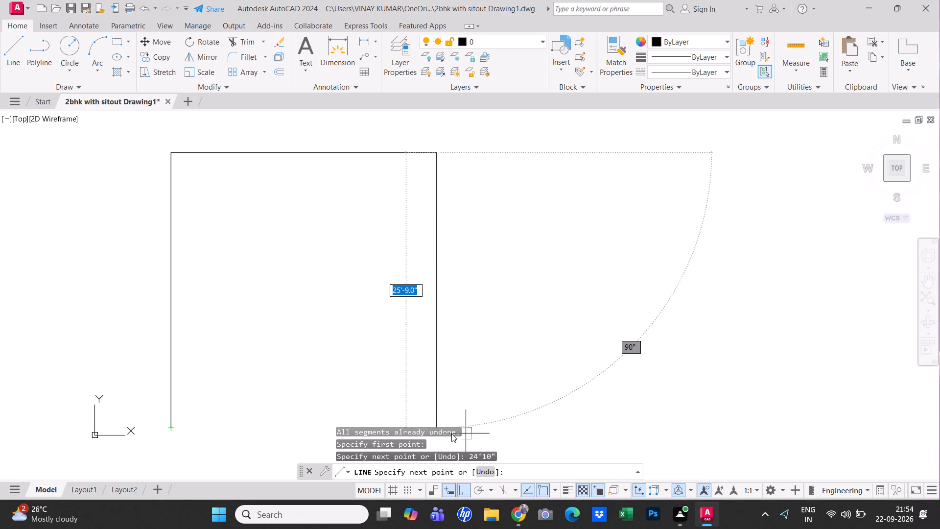
Complete the rectangular outline with a 25'-9" vertical line down the right side and a bottom line back to the first line's lower endpoint.
scroll(466, 413, "down", 1)
middle_click_drag(466, 413, 530, 403)
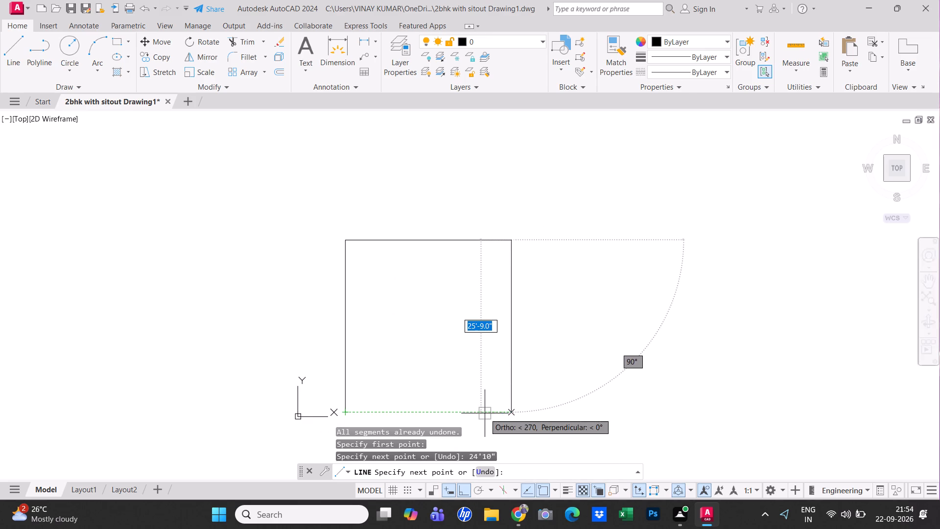
left_click(512, 412)
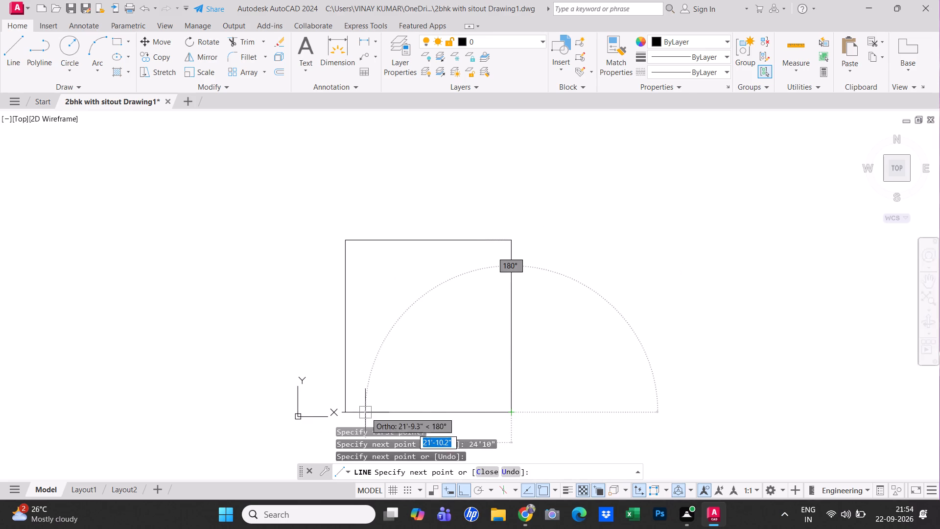
left_click(347, 413)
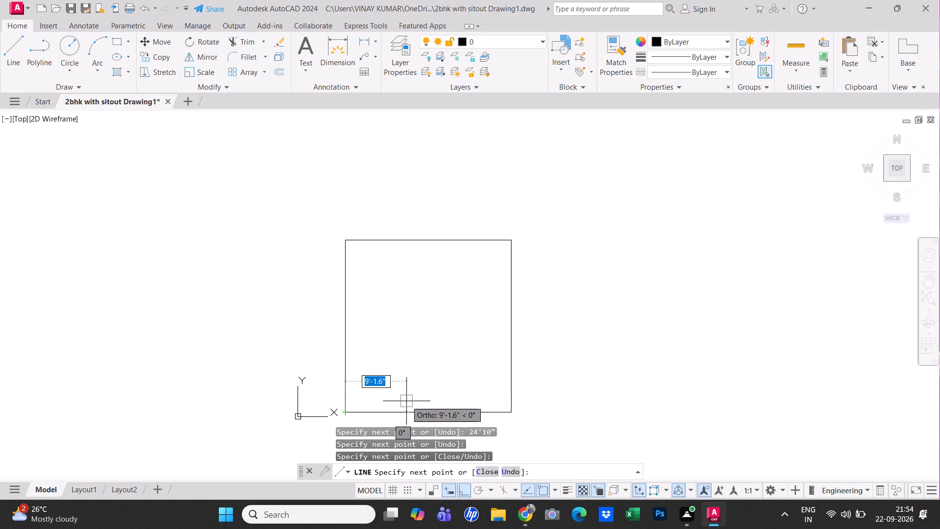
key("Escape")
Offset the bottom and right outline lines 9" towards the inside of the rectangle.
scroll(406, 401, "down", 1)
middle_click_drag(406, 401, 430, 370)
middle_click(430, 370)
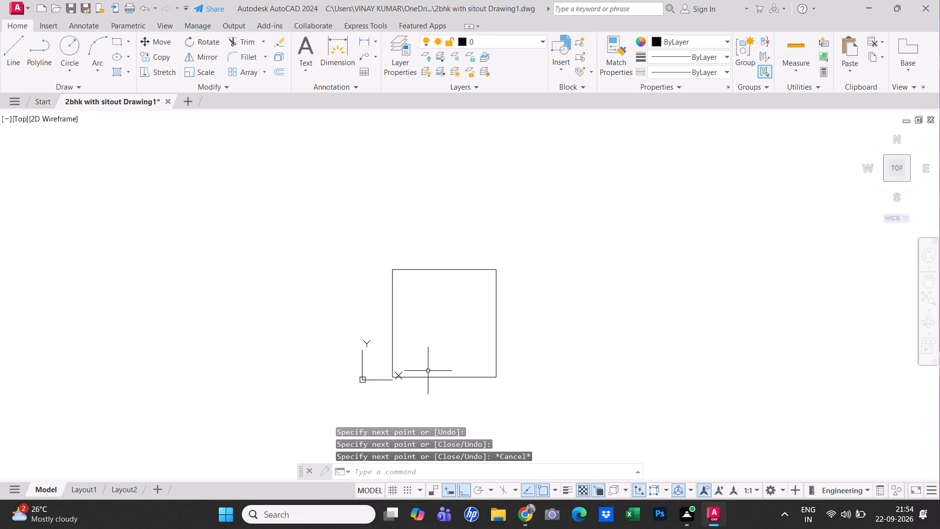
middle_click_drag(434, 361, 468, 338)
scroll(468, 338, "up", 2)
middle_click_drag(468, 348, 461, 402)
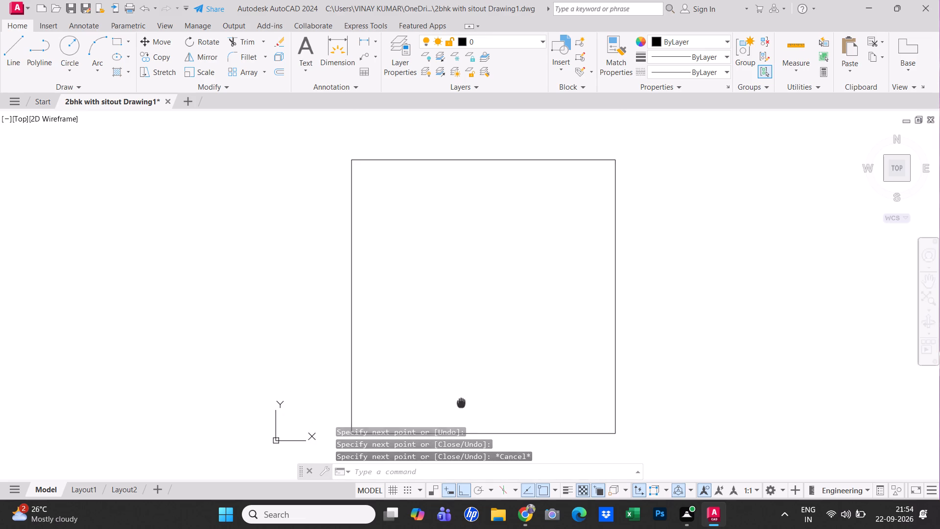
middle_click_drag(461, 402, 470, 385)
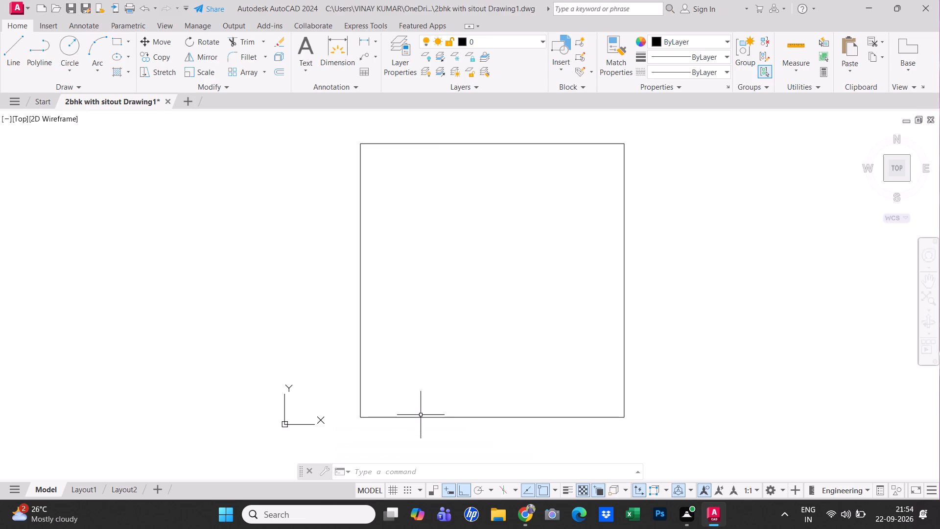
key("Escape")
type("o")
key("space")
type("9\"")
key("Return")
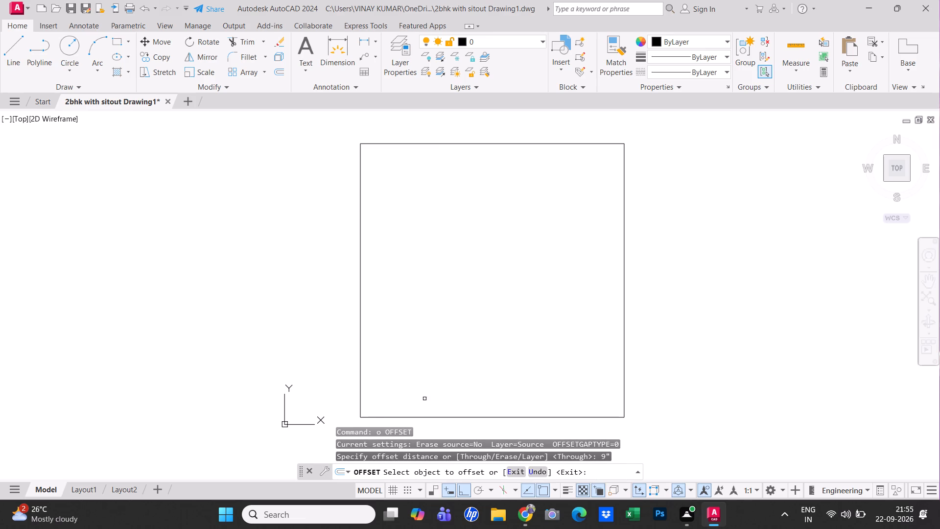
left_click_drag(425, 417, 426, 410)
left_click(451, 354)
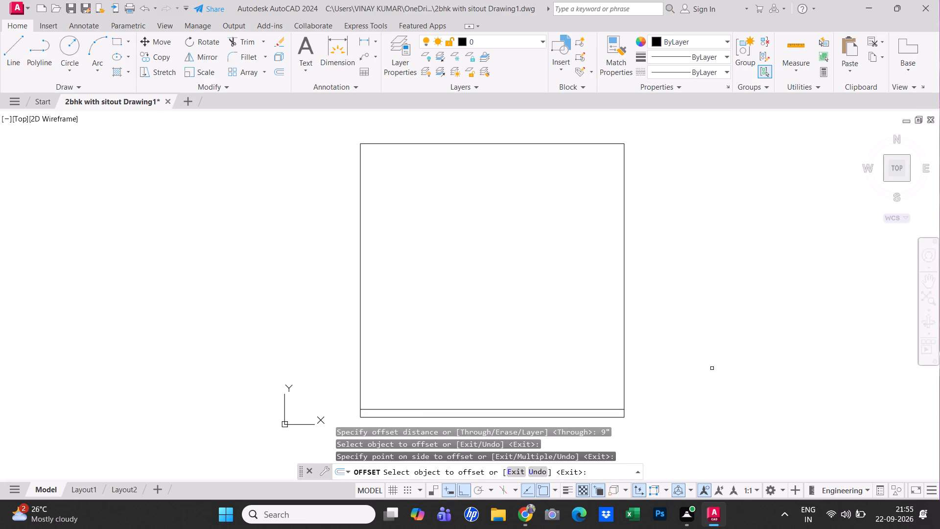
left_click(624, 350)
left_click(590, 346)
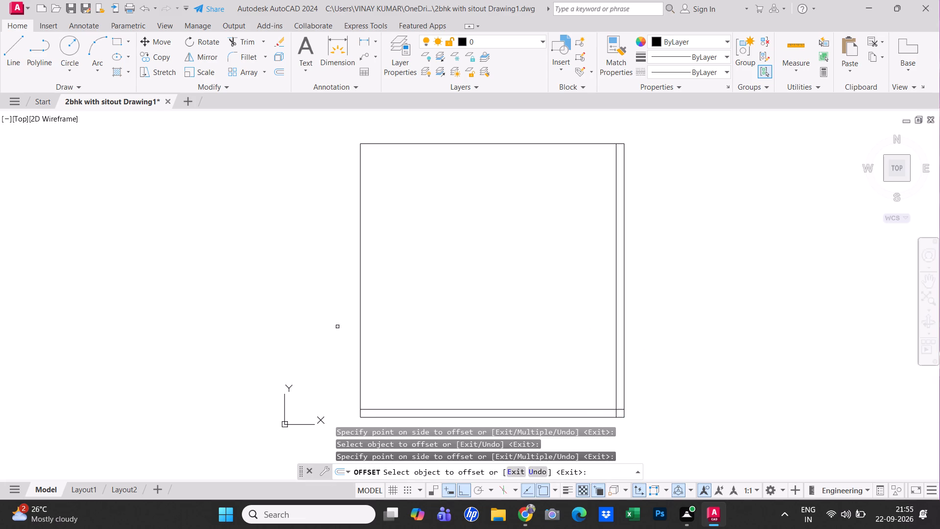
Offset the left and top outline lines towards the inside by the same 9" distance.
left_click(362, 307)
left_click_drag(428, 305, 420, 309)
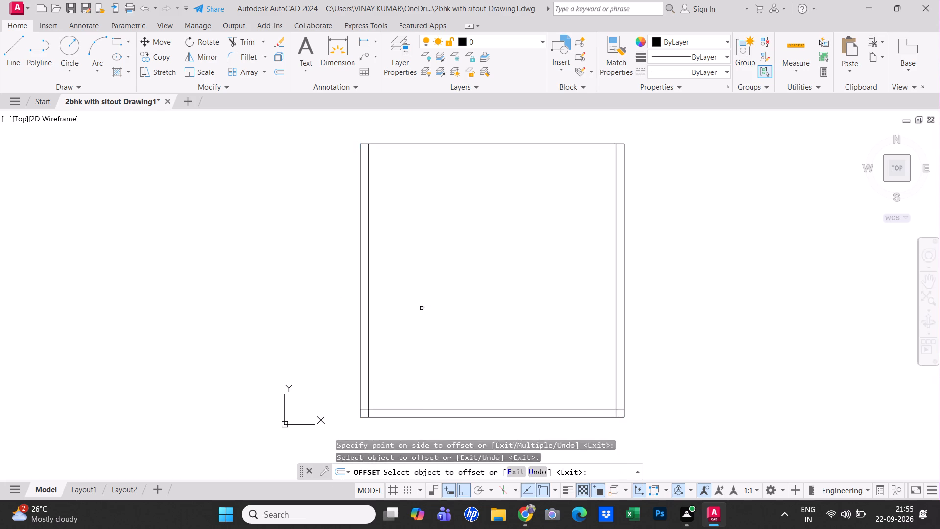
left_click_drag(420, 309, 416, 310)
left_click(408, 144)
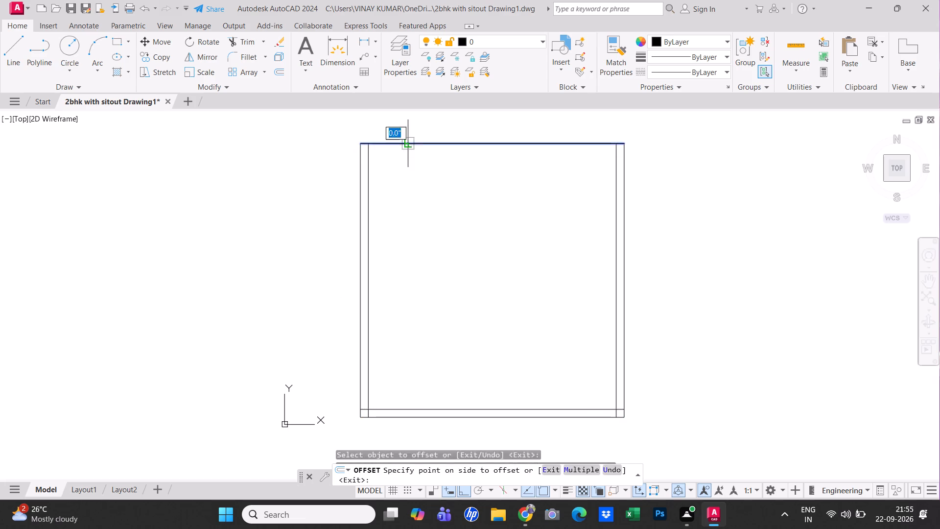
left_click(418, 197)
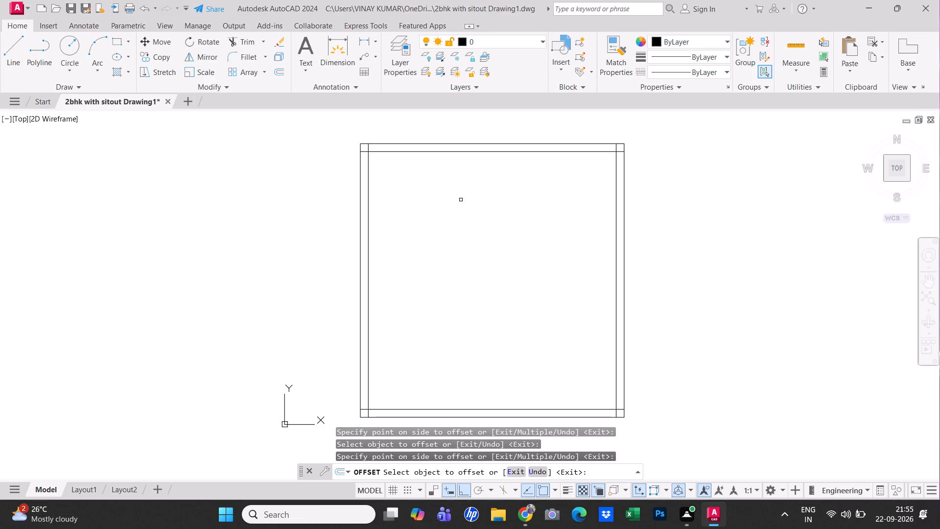
key("Escape")
key("Escape")
key("Escape")
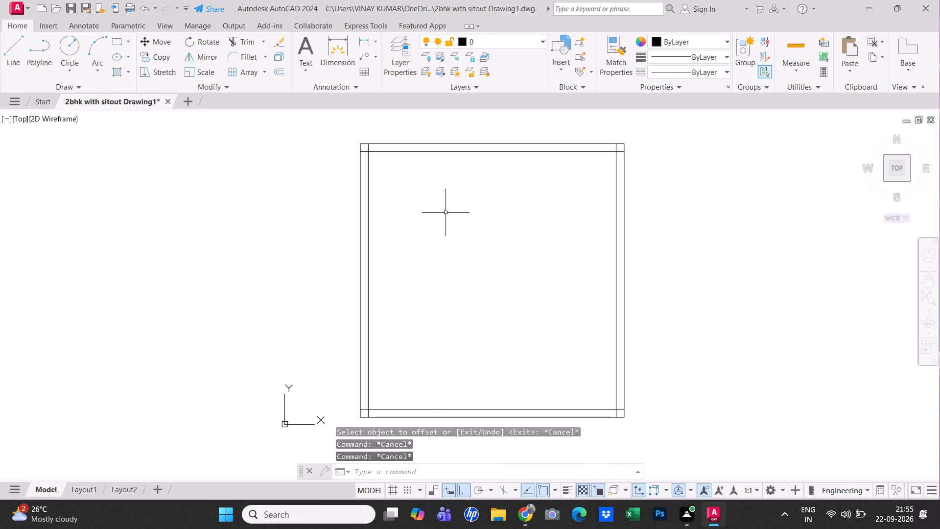
key("Escape")
key("Escape")
key("Escape")
key("Escape")
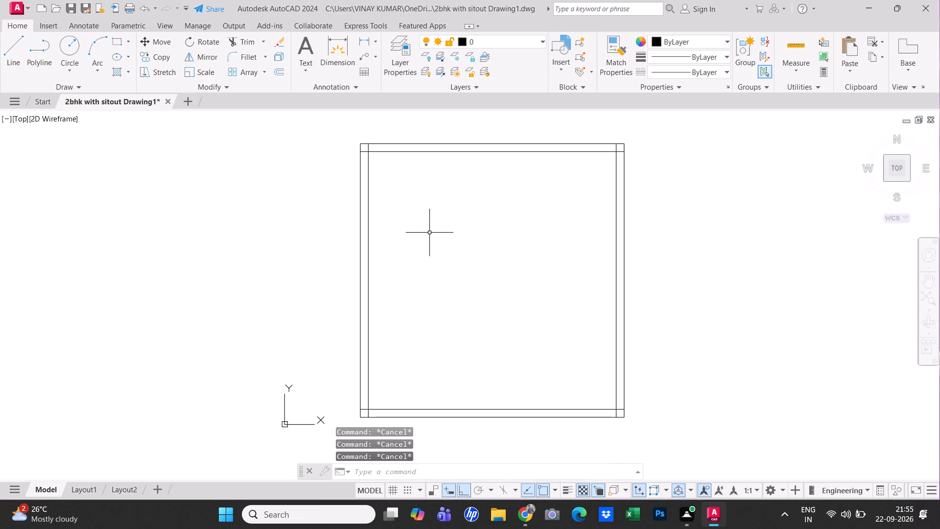
Trim the overlapping ends of the inner wall lines at the two top corners of the outline.
type("tr")
key("space")
scroll(371, 139, "down", 1)
scroll(371, 139, "up", 3)
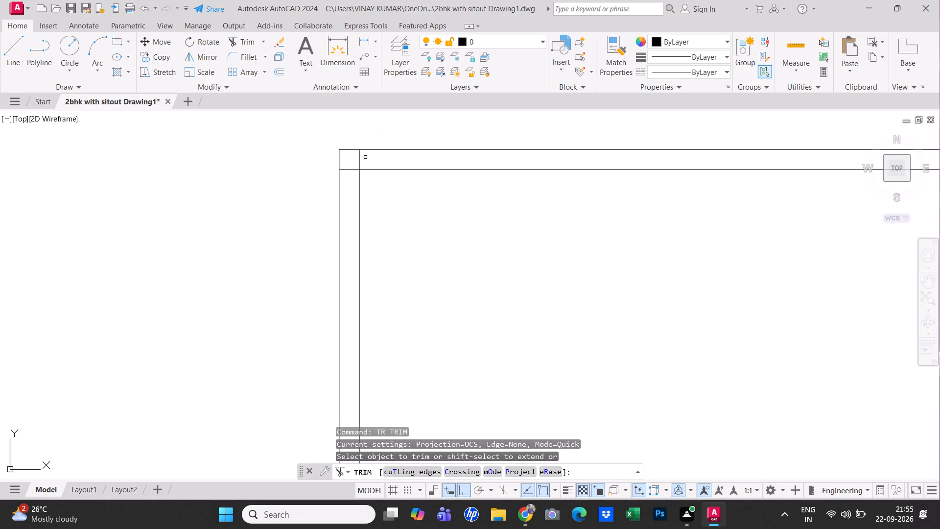
left_click(365, 157)
left_click(350, 174)
scroll(350, 174, "down", 4)
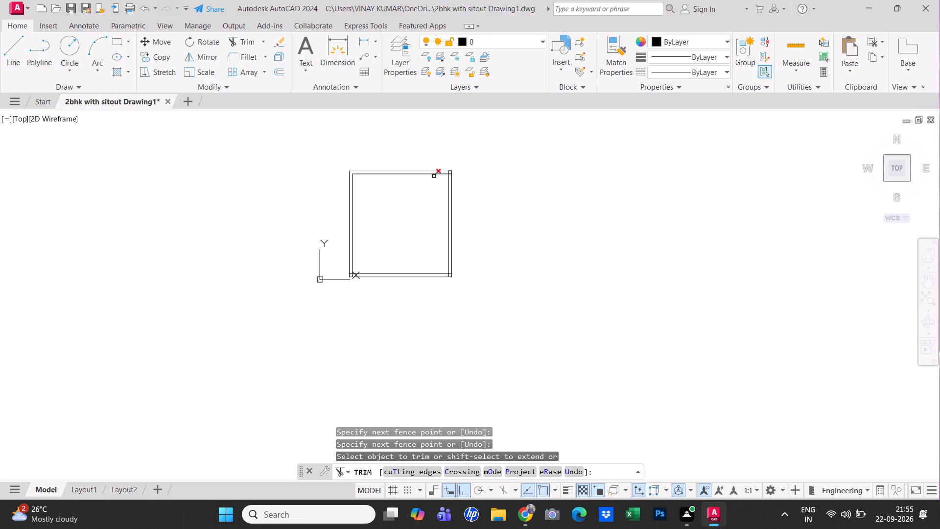
scroll(445, 178, "up", 4)
scroll(453, 153, "down", 1)
scroll(453, 153, "up", 1)
left_click(453, 152)
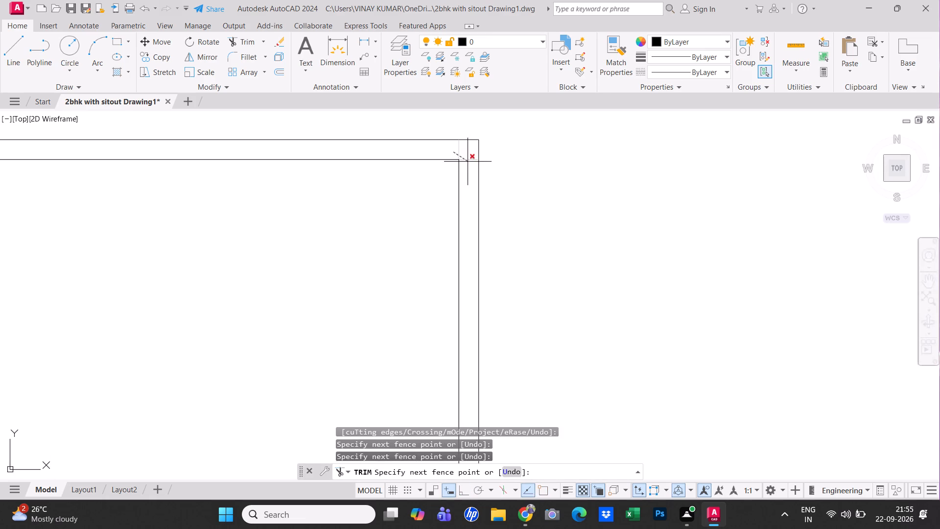
left_click(468, 162)
Trim the overlapping ends of the inner wall lines at the two bottom corners of the outline.
scroll(468, 162, "down", 5)
scroll(402, 230, "up", 5)
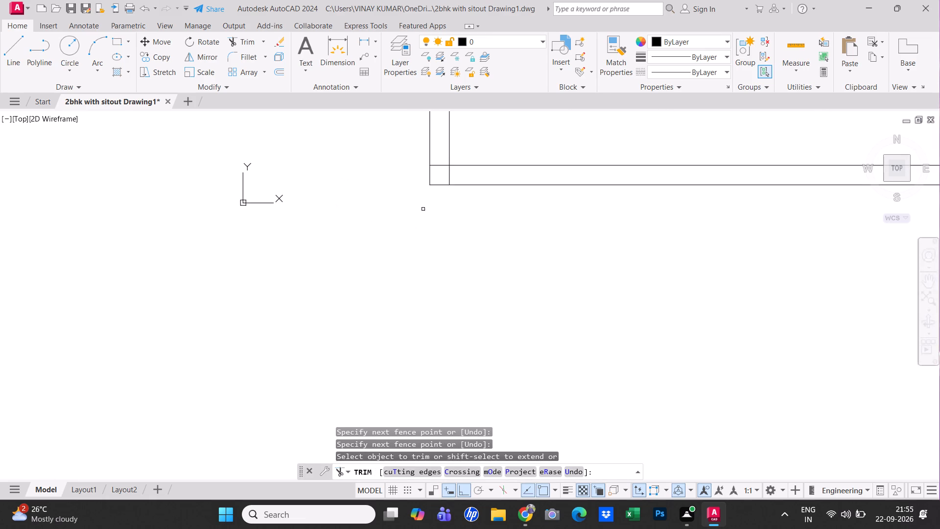
left_click(444, 162)
left_click(457, 176)
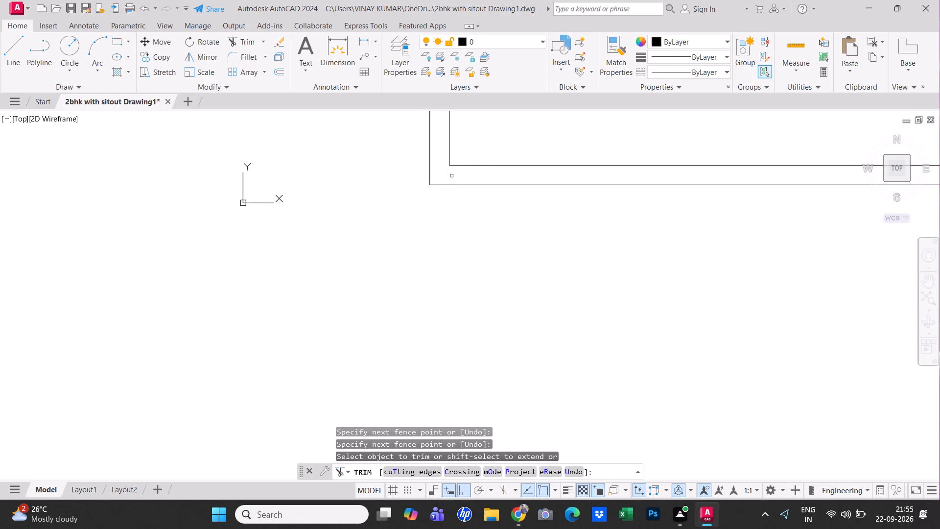
scroll(450, 176, "down", 4)
scroll(554, 168, "up", 4)
scroll(486, 213, "up", 3)
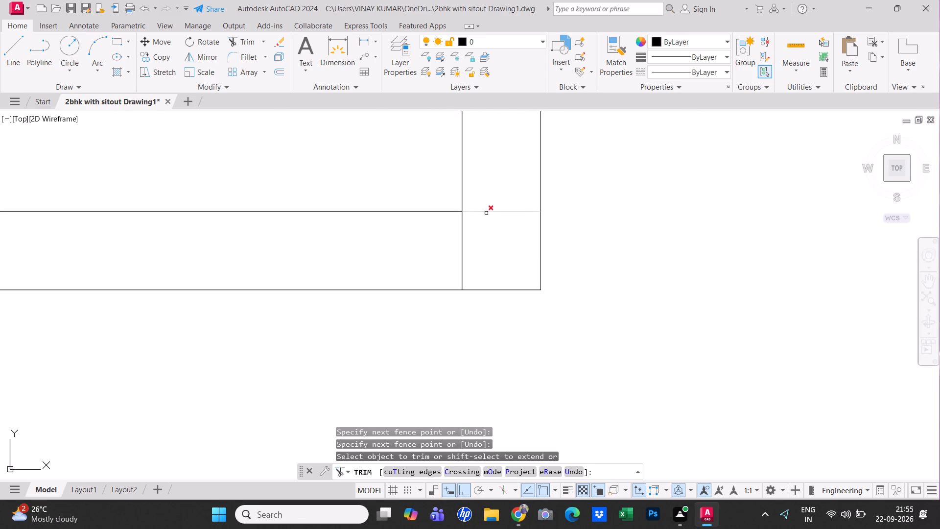
left_click(504, 199)
left_click(449, 248)
scroll(461, 253, "down", 6)
scroll(475, 257, "up", 1)
scroll(475, 257, "down", 2)
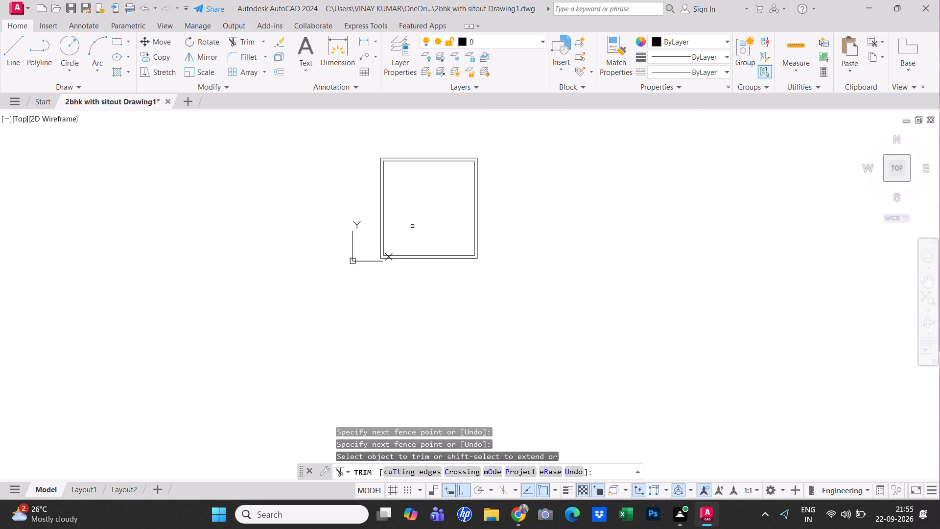
scroll(412, 226, "up", 3)
middle_click_drag(417, 235, 487, 296)
scroll(487, 293, "down", 1)
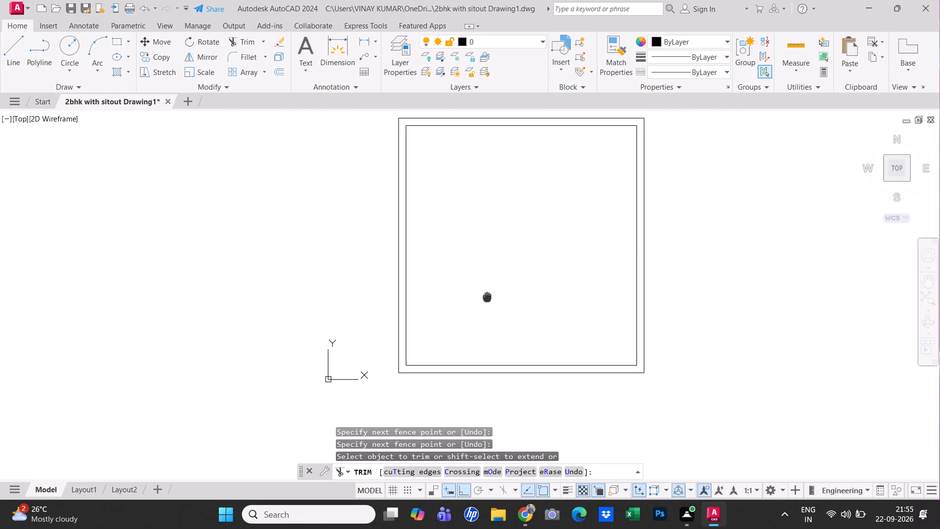
middle_click_drag(487, 296, 472, 304)
key("Escape")
key("Escape")
middle_click(472, 304)
key("Escape")
middle_click_drag(472, 304, 436, 321)
key("Escape")
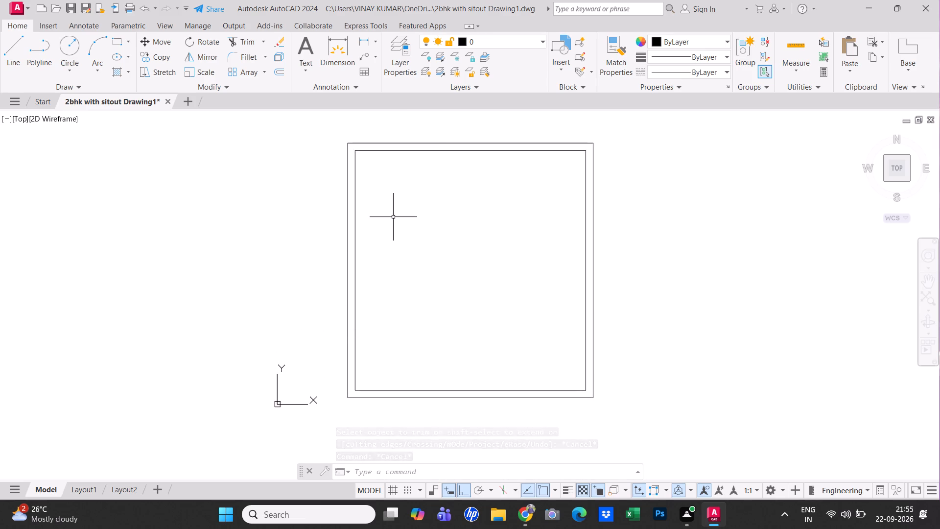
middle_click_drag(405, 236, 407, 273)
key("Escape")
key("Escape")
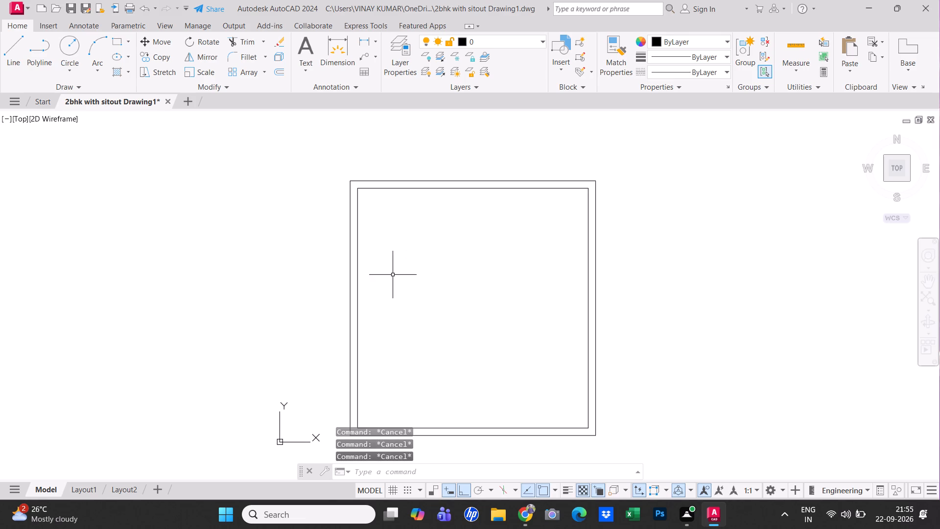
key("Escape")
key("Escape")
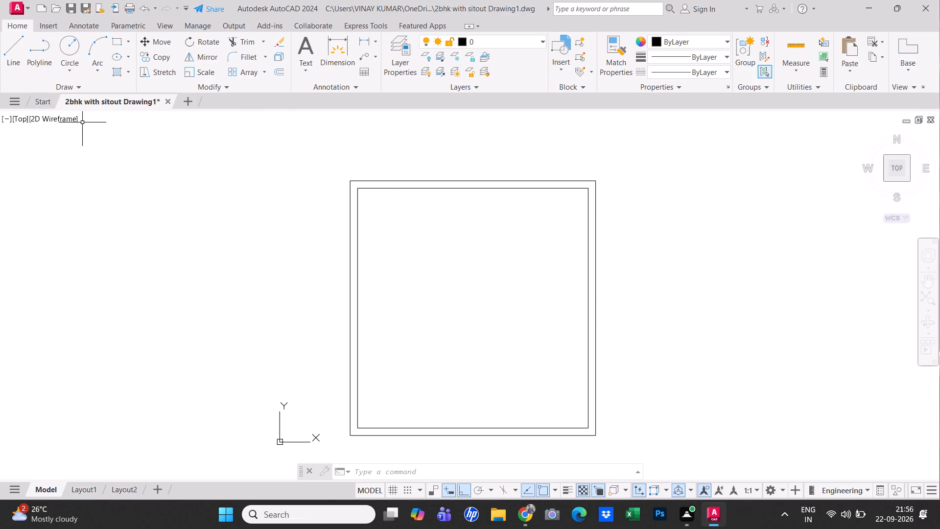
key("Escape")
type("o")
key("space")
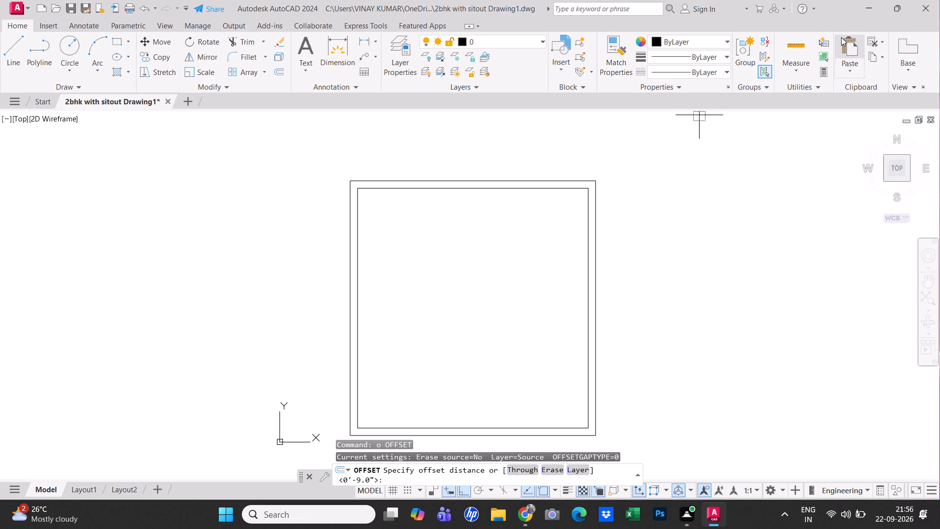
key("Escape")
Measure the clear inner width and depth of the walled outline.
left_click(792, 54)
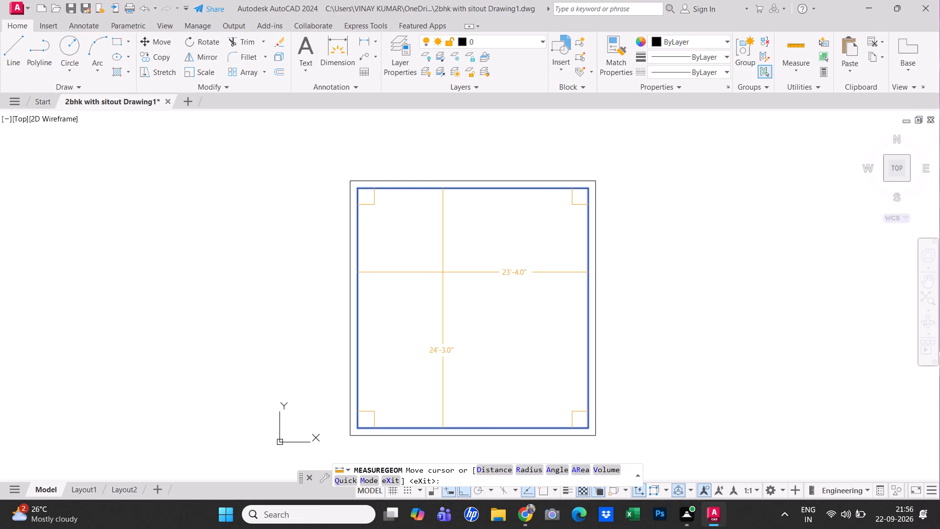
key("Escape")
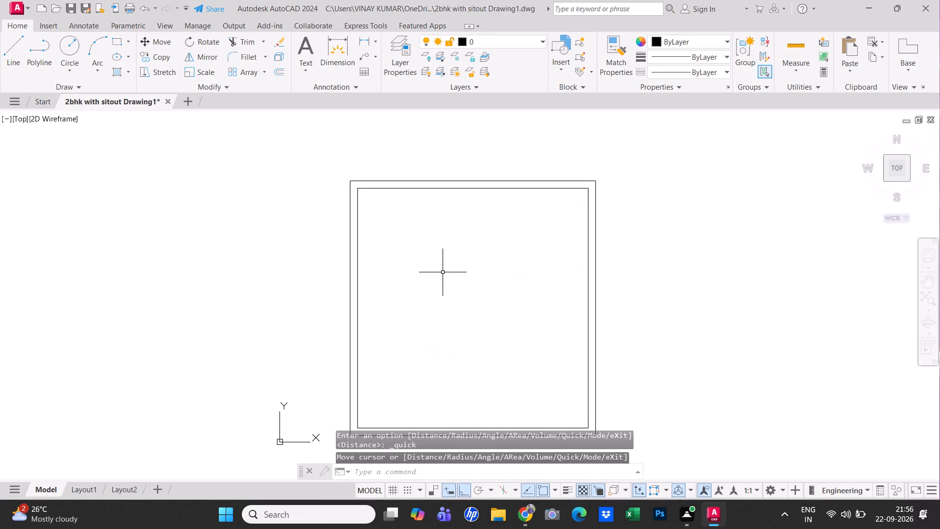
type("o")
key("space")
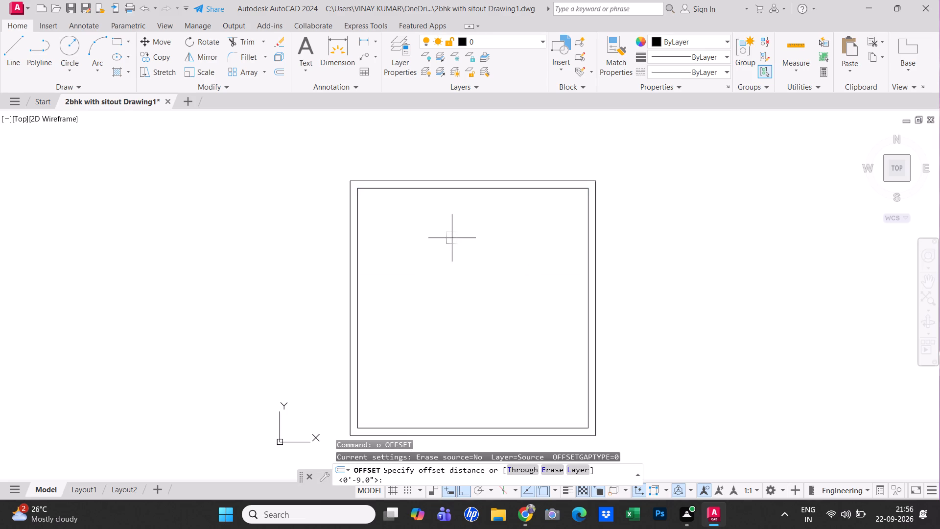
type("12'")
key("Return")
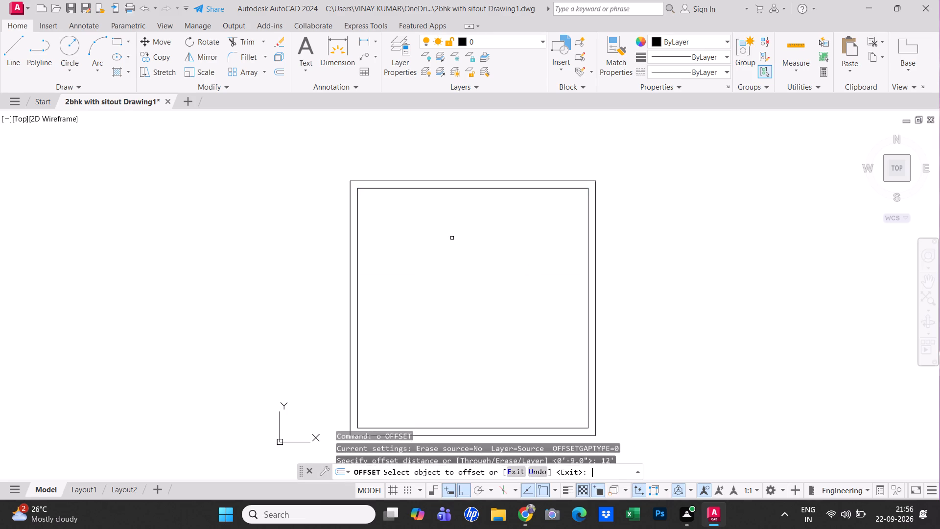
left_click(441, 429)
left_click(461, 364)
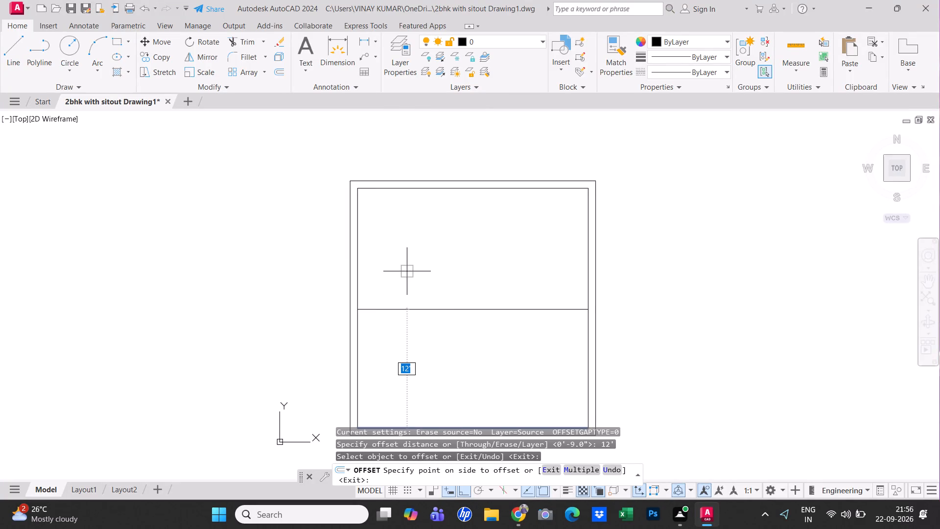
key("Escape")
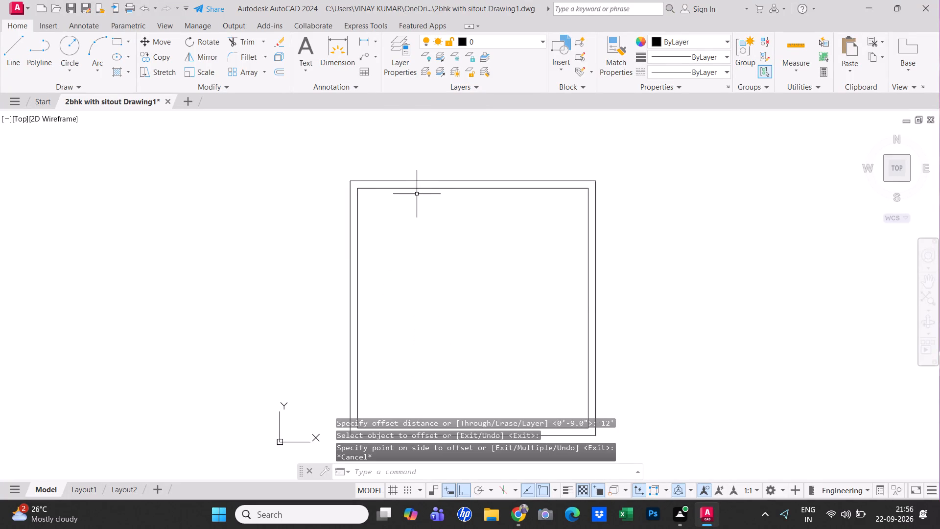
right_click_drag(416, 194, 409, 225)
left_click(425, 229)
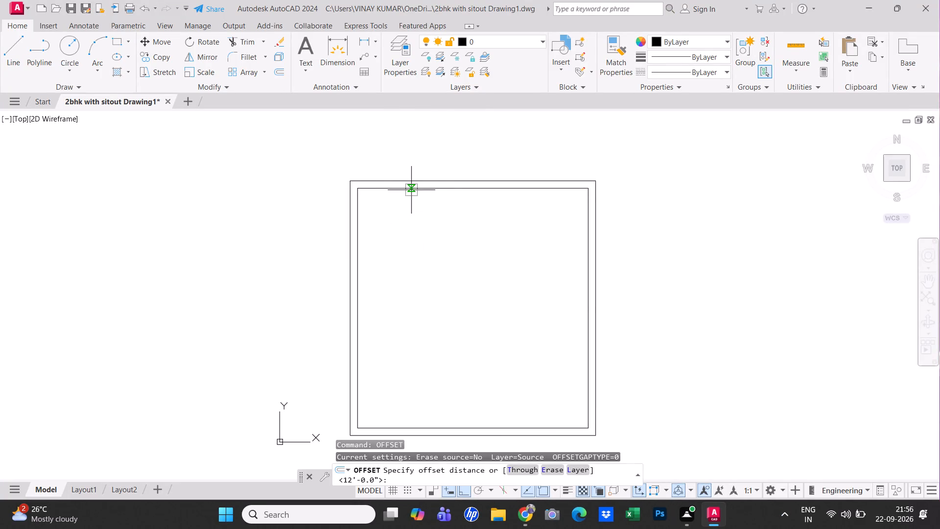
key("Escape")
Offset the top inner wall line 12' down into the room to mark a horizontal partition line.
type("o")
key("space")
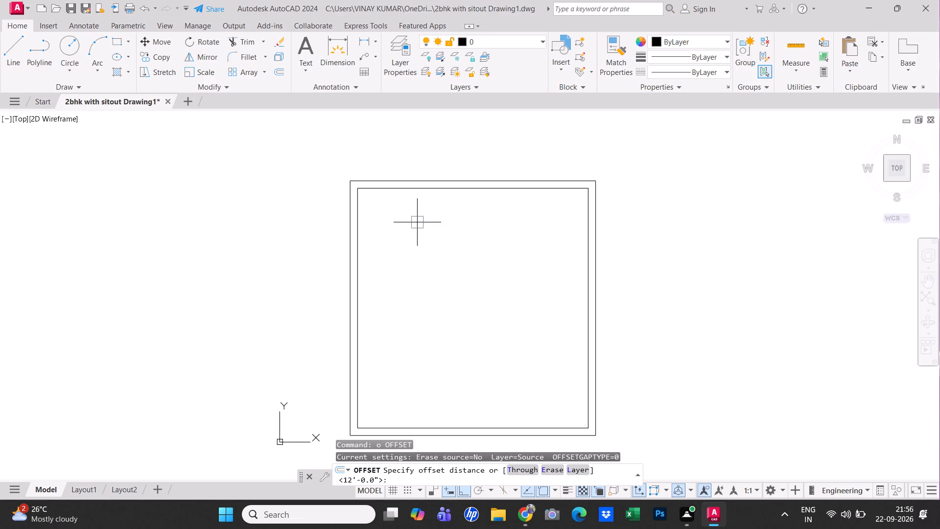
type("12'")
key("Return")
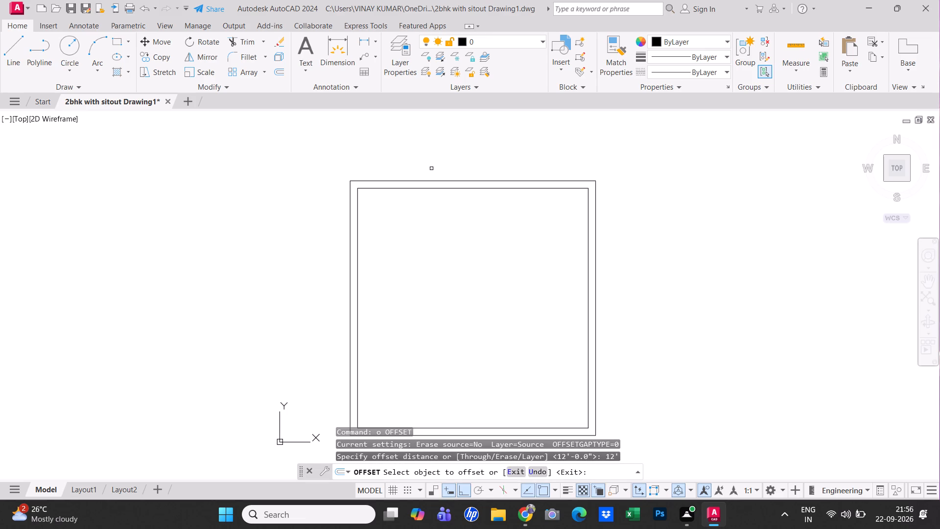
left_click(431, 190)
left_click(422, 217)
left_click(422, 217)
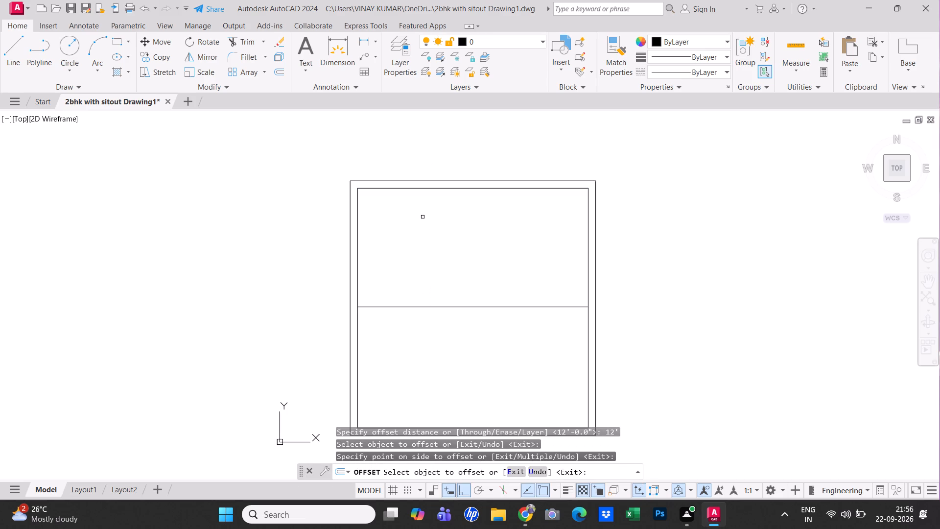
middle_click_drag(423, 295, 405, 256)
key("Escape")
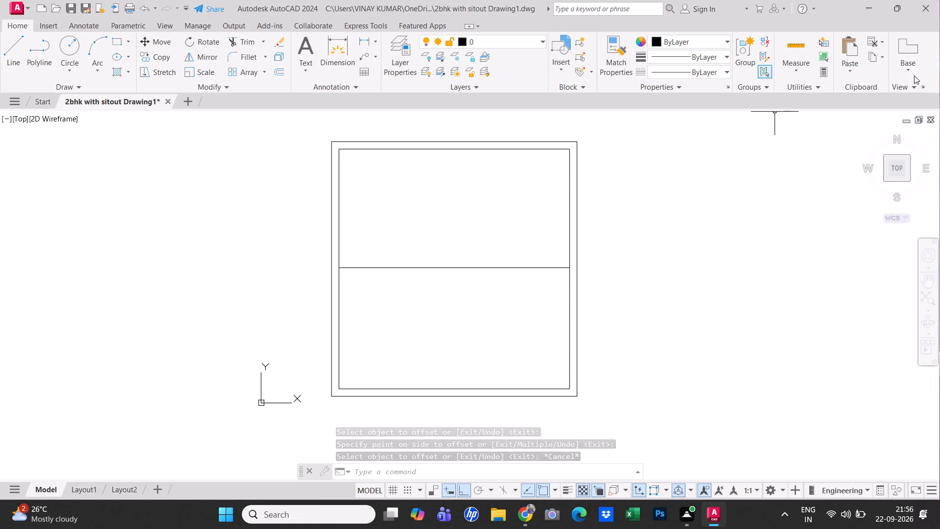
Measure the space between the horizontal partition line and the bottom inner wall line.
left_click(790, 57)
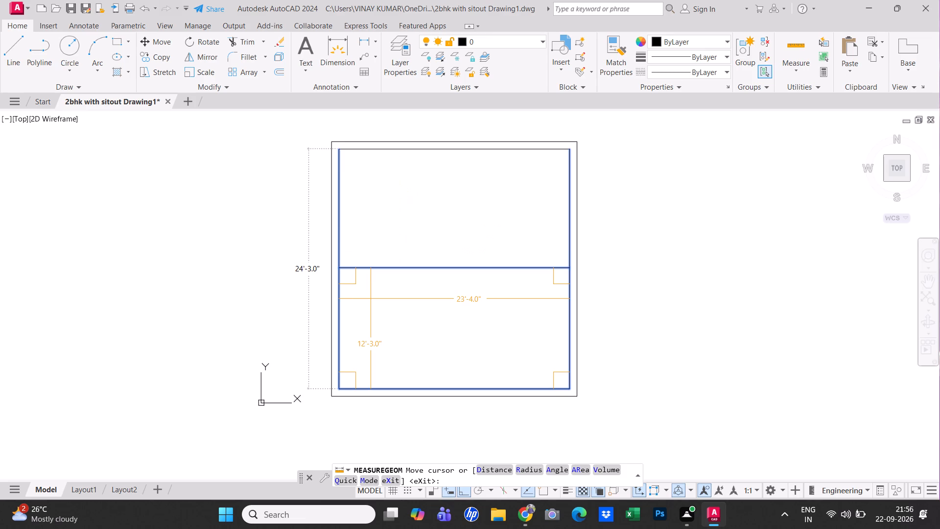
key("Escape")
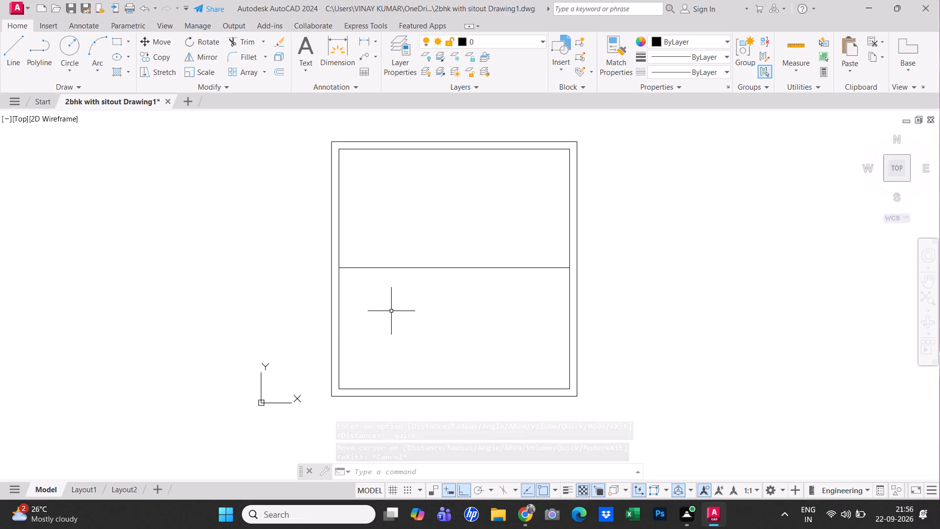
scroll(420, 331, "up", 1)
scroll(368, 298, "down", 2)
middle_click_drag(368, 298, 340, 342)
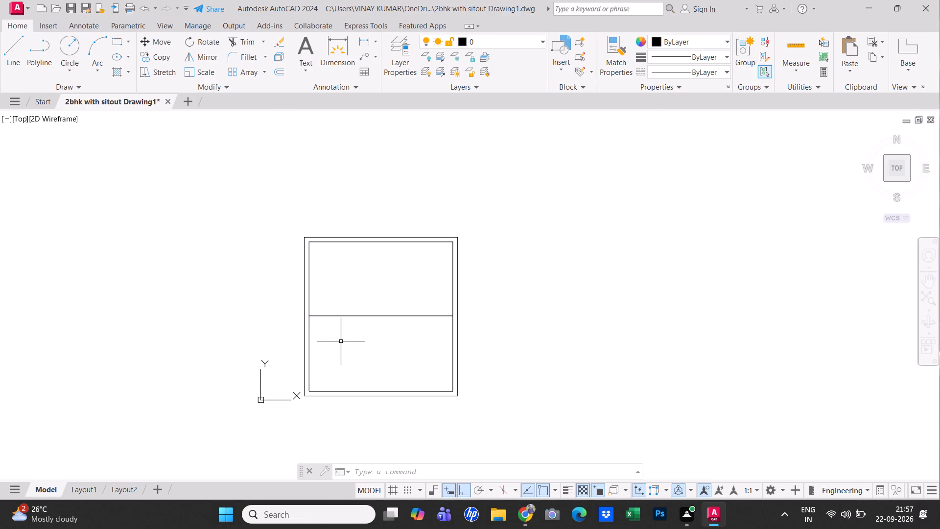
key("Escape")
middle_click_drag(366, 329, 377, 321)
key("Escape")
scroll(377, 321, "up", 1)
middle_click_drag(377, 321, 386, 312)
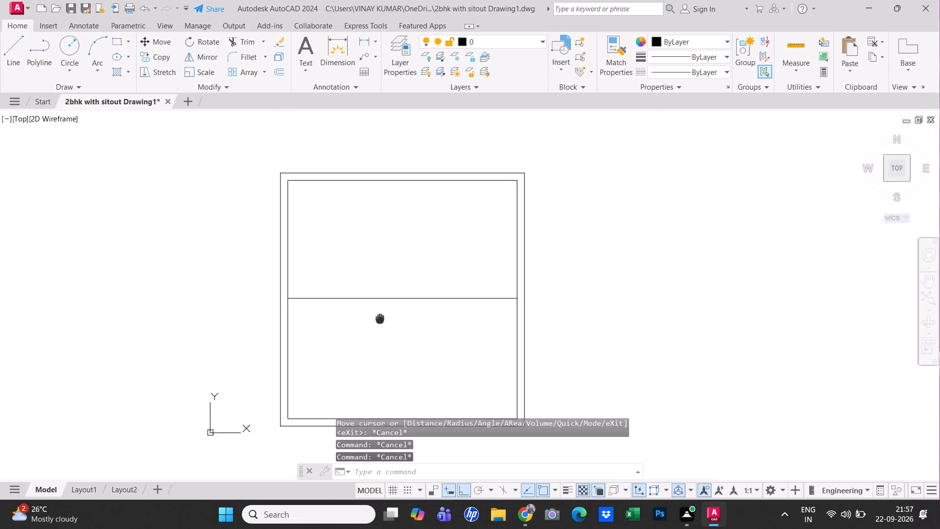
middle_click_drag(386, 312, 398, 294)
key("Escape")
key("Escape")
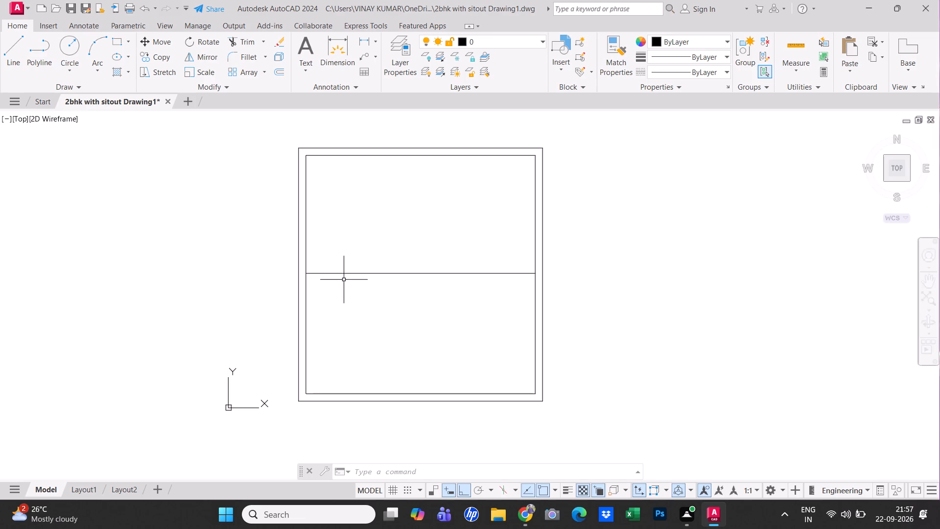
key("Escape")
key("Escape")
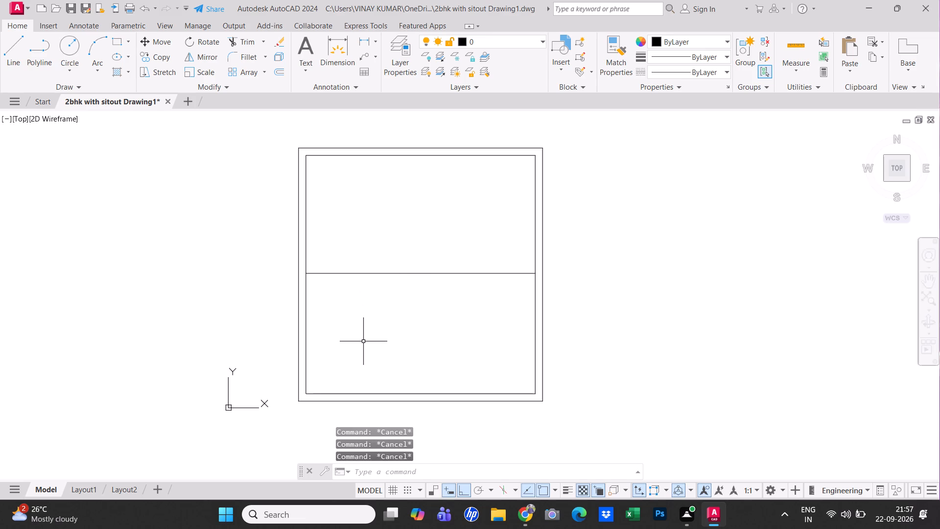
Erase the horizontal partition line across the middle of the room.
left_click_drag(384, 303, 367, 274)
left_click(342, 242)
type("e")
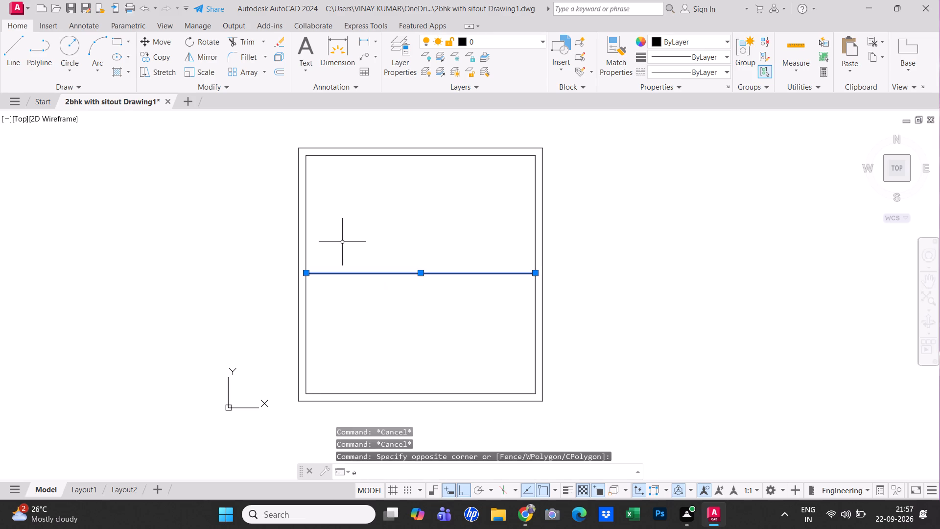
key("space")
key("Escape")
Offset the top inner wall line 12' down into the room to form the horizontal partition line.
type("o")
key("space")
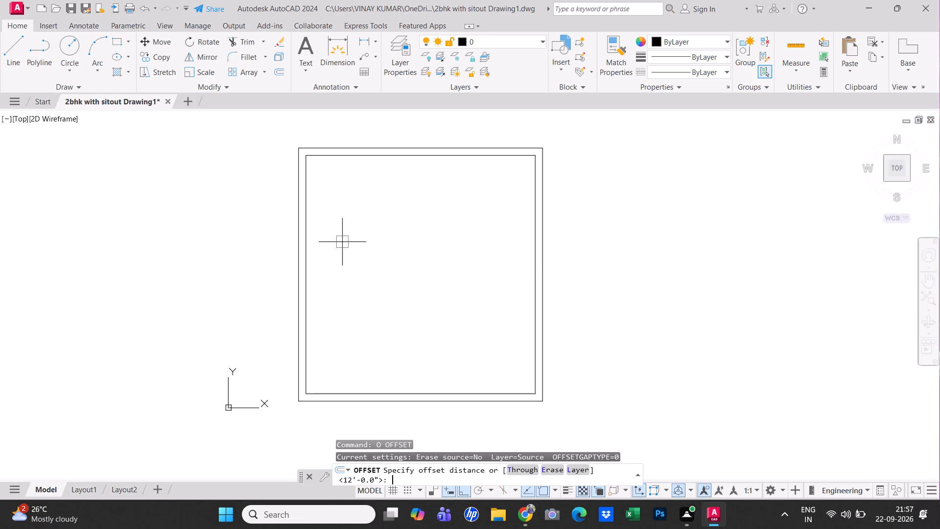
type("12")
key("apostrophe")
key("Return")
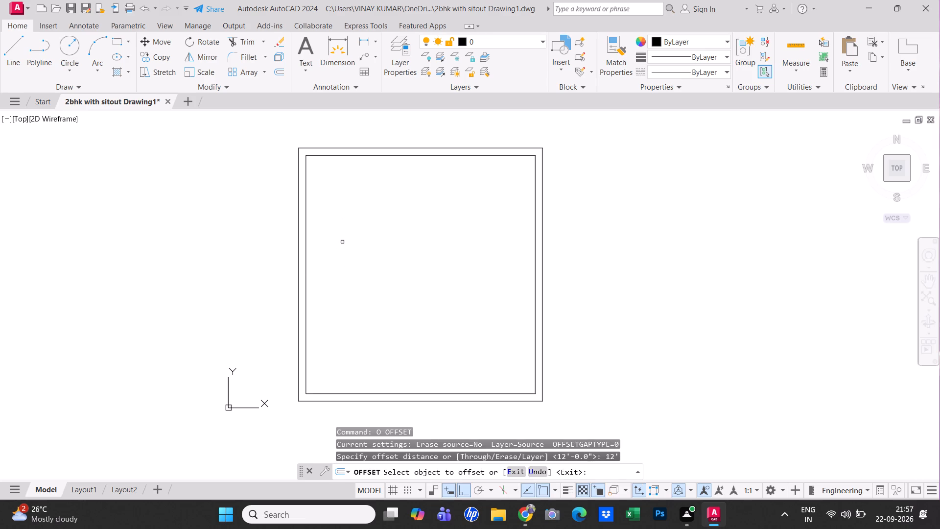
left_click_drag(383, 155, 382, 168)
left_click(387, 237)
key("Escape")
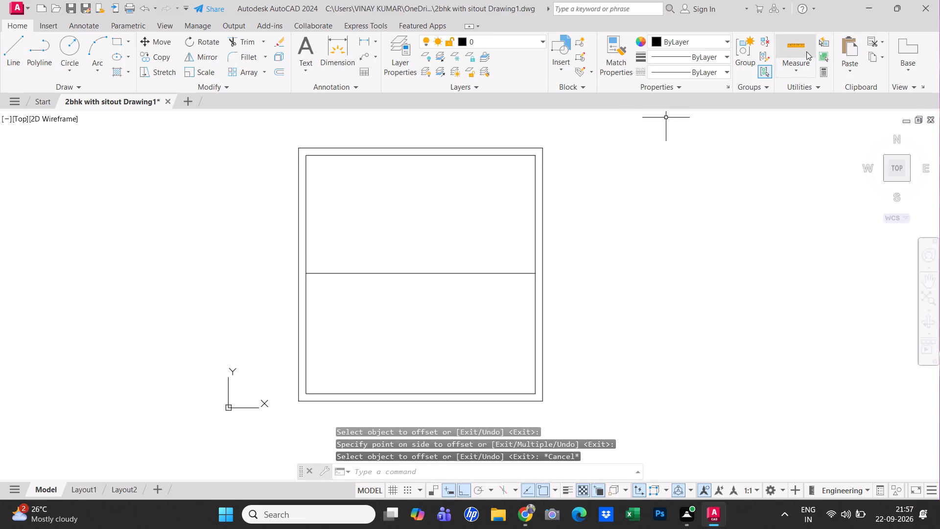
Measure the spaces above and below the horizontal partition line.
left_click(806, 51)
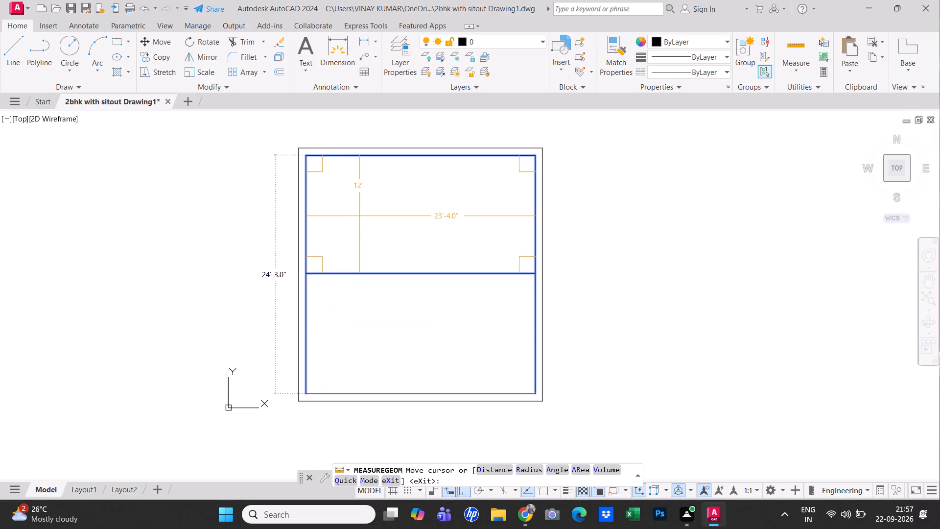
key("Escape")
left_click(780, 47)
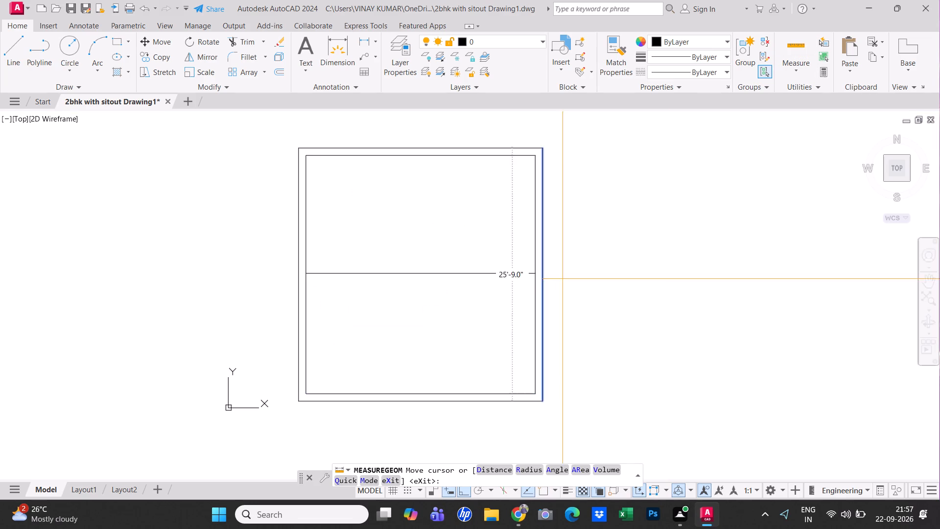
key("Escape")
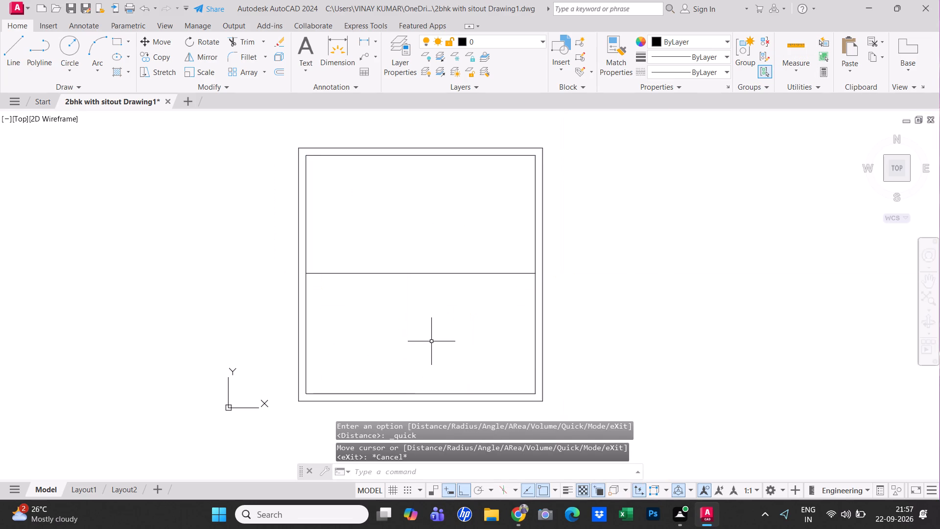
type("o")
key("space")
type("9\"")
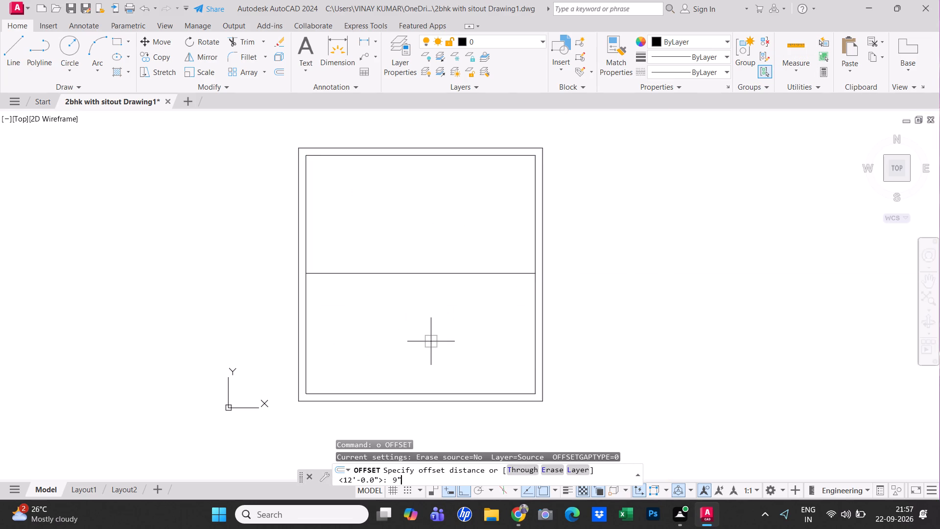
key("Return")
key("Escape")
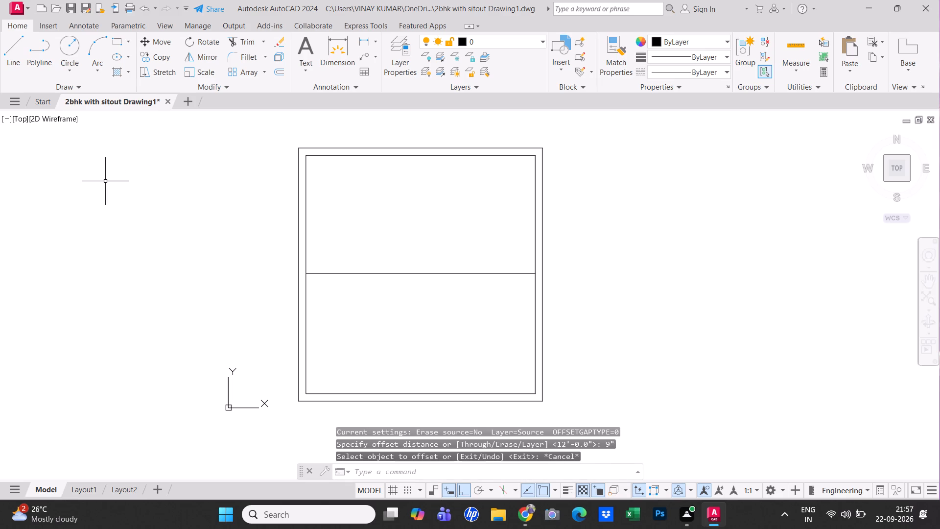
Offset the horizontal partition line 5" upward to give the partition wall its second face.
type("o")
key("space")
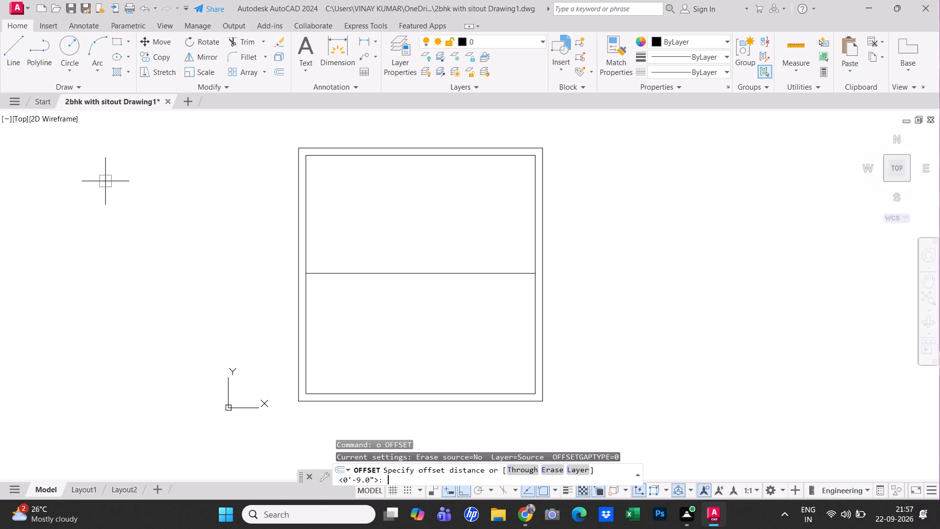
type("5\"")
key("Return")
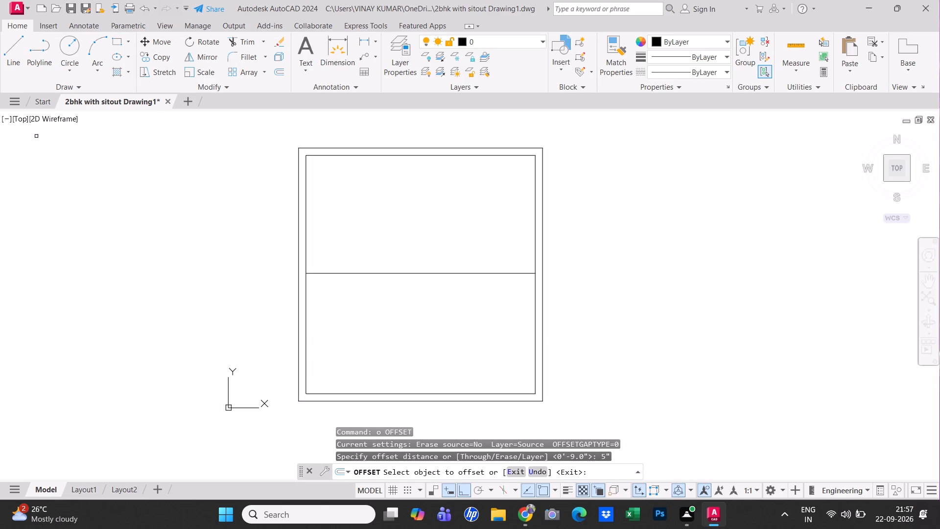
left_click(389, 272)
left_click(394, 235)
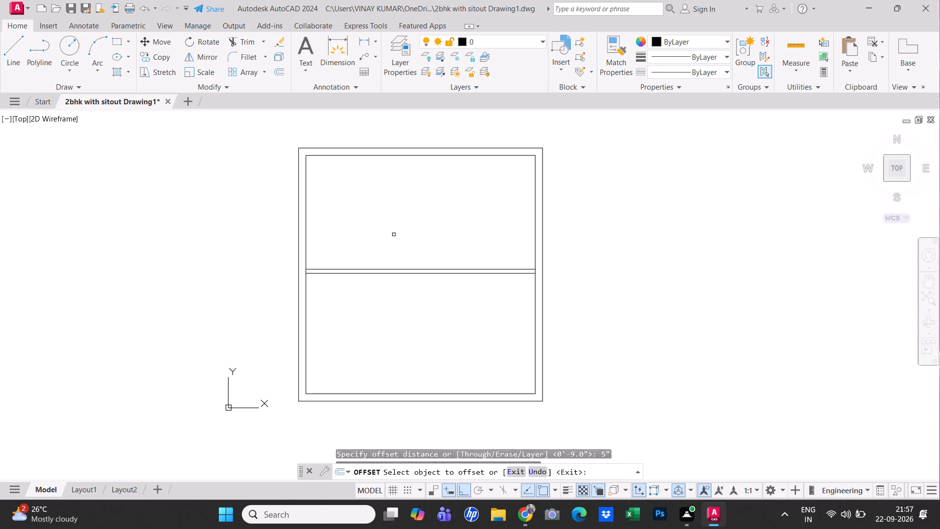
scroll(403, 247, "down", 1)
scroll(403, 247, "up", 1)
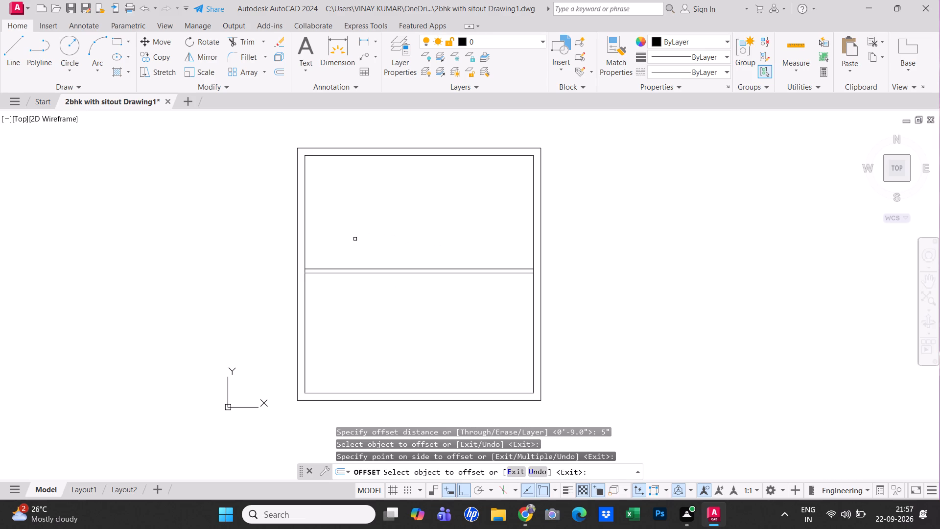
key("Escape")
Offset the left inner wall line 10' into the plan, and that new line another 5", to form a vertical partition wall.
type("o t")
key("space")
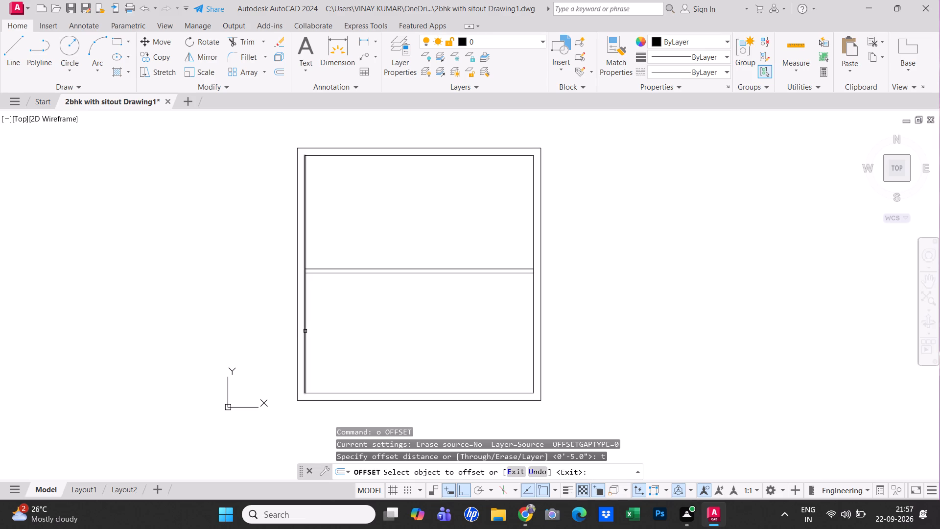
left_click(305, 331)
type("10'")
key("Return")
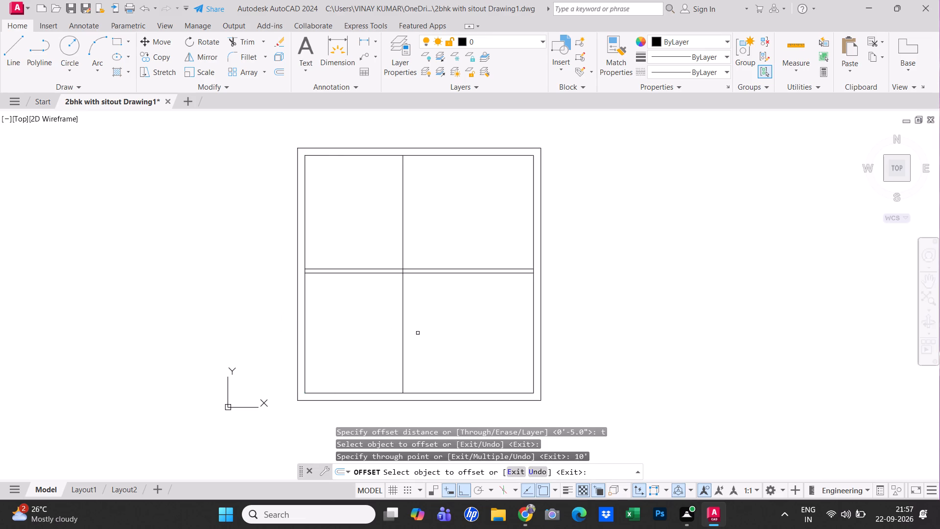
left_click(401, 345)
scroll(423, 341, "down", 1)
scroll(430, 341, "up", 1)
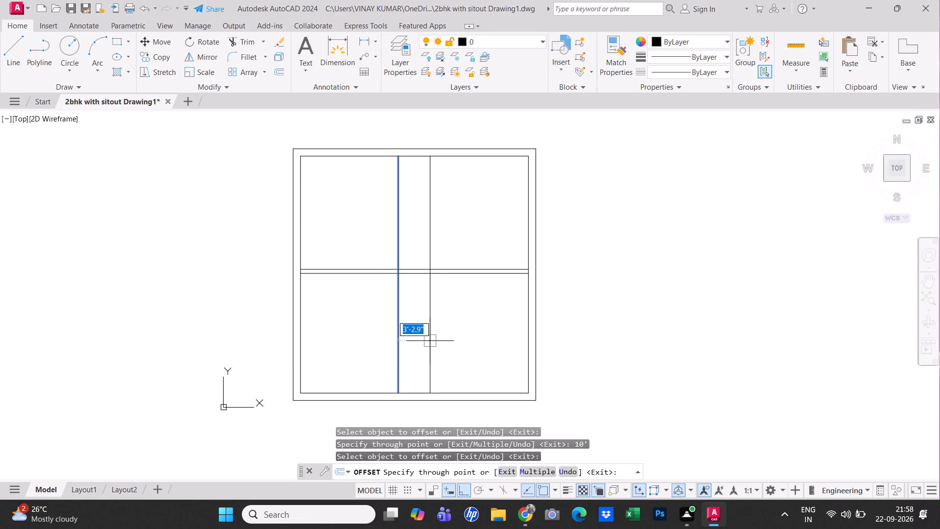
type("5\"")
key("Return")
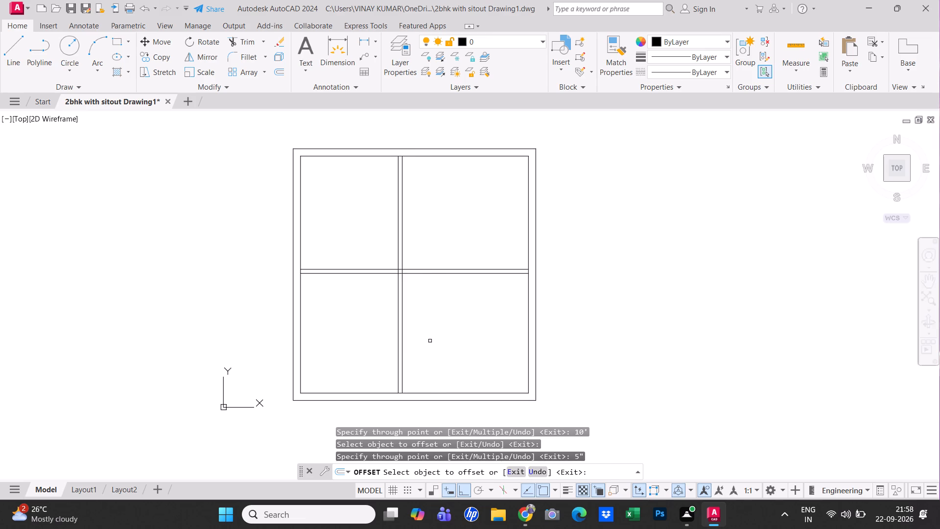
Offset the vertical partition's right face 4' to the right to start a second vertical partition.
left_click(401, 352)
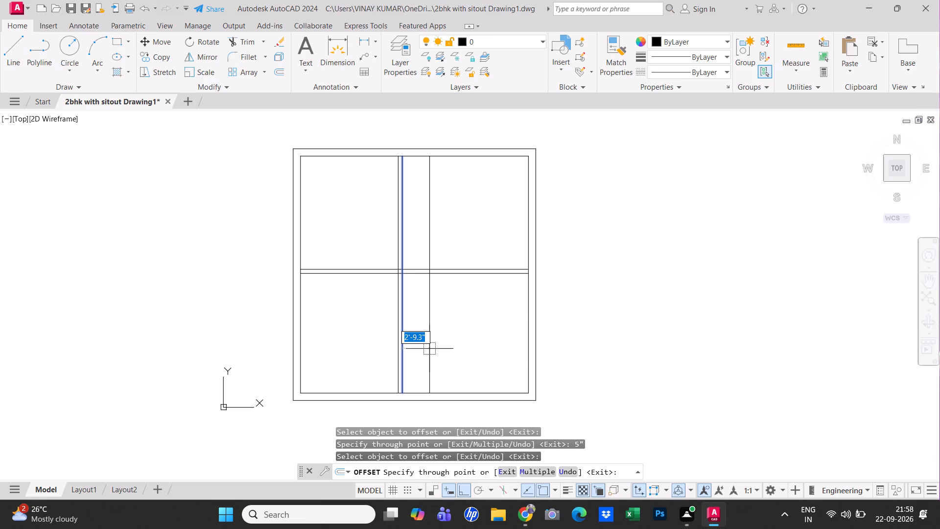
type("4'")
key("Return")
Measure the space between the second vertical partition line and the right inner wall.
left_click(808, 45)
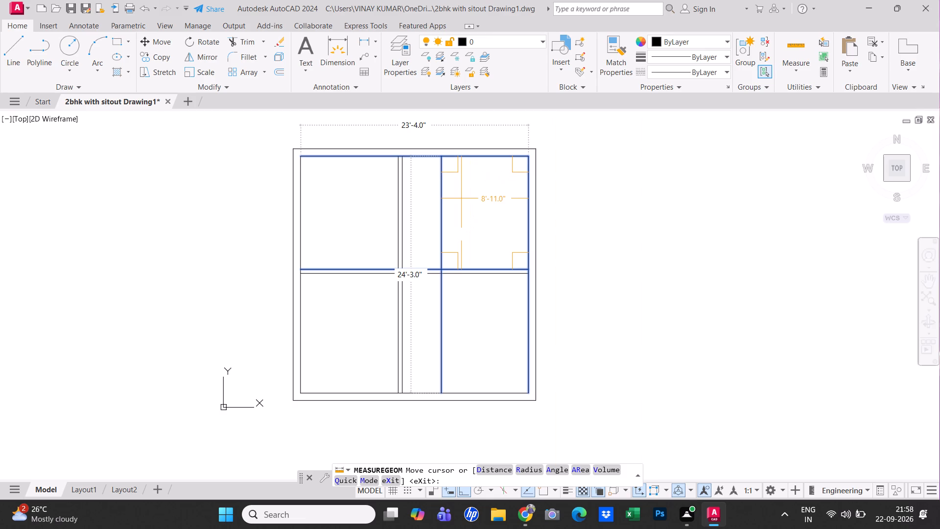
key("Escape")
Offset the second vertical partition line 5" to the right to give that wall its second face.
type("o t")
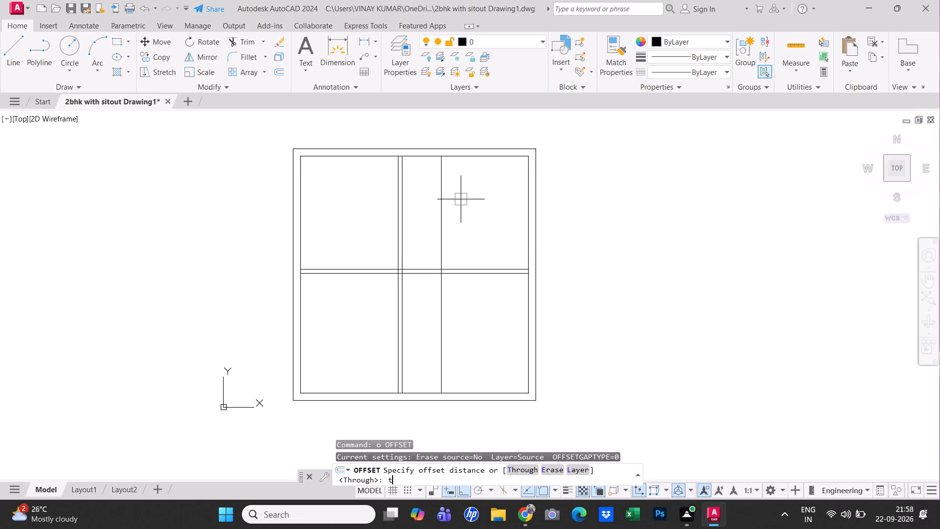
key("space")
key("space")
key("Escape")
type("o t")
key("space")
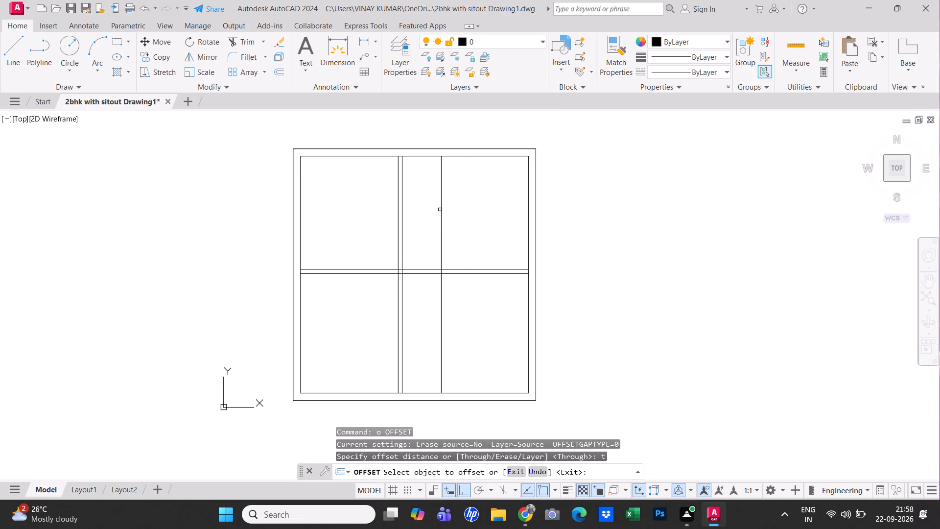
left_click(442, 209)
type("5\"")
key("Return")
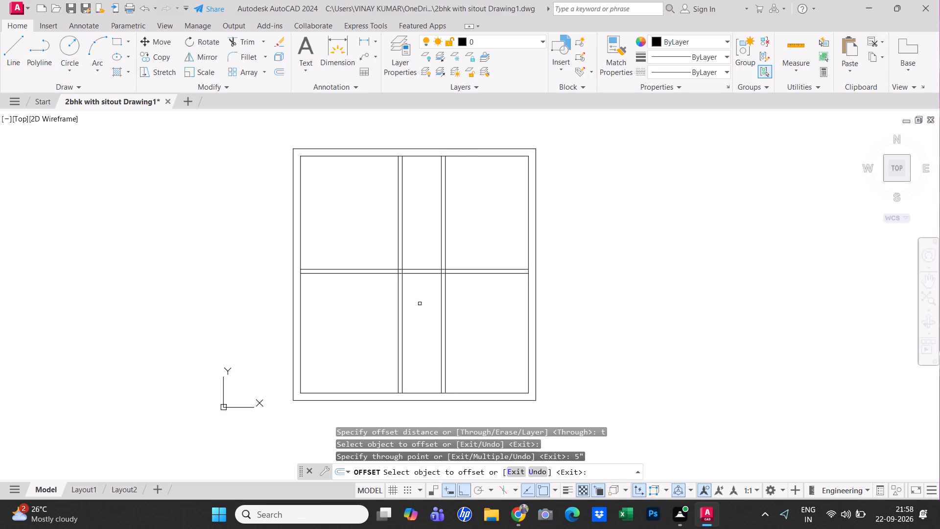
Offset the bottom inner wall line 6'6" upward, and that new line another 5", to form a lower horizontal partition.
left_click(423, 394)
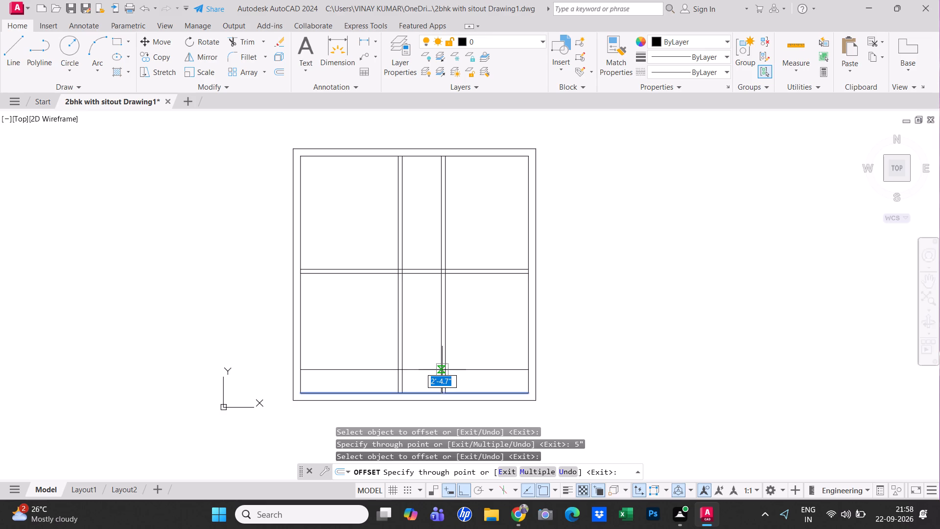
type("6'6\"")
key("Return")
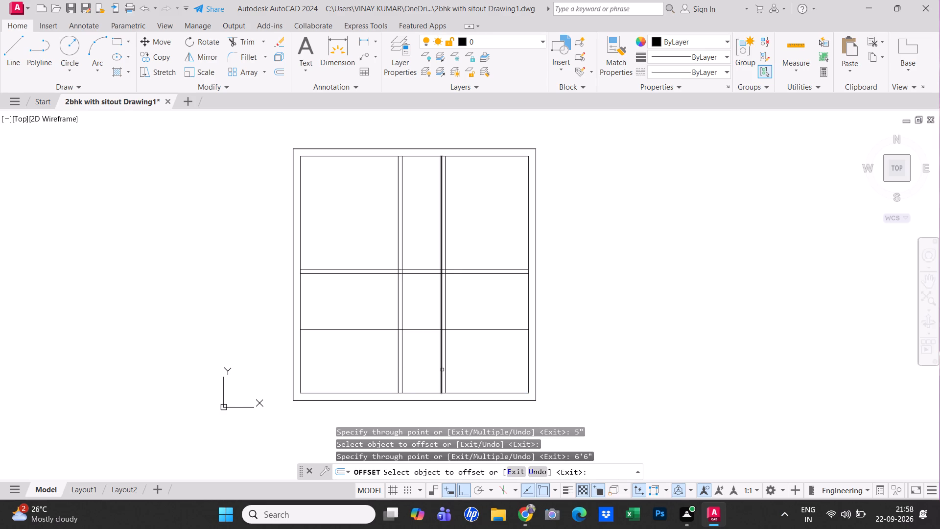
left_click(434, 330)
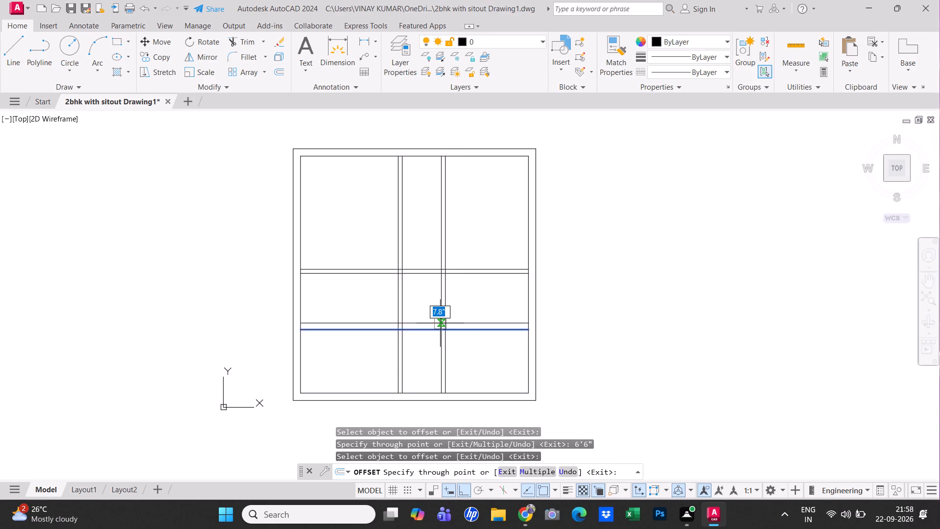
type("5\"")
key("Return")
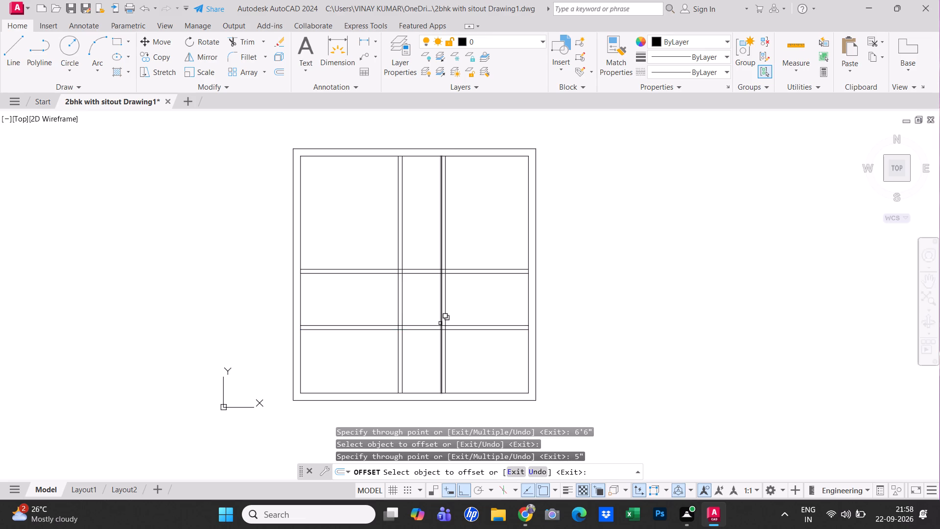
key("Escape")
key("Escape")
key("Escape")
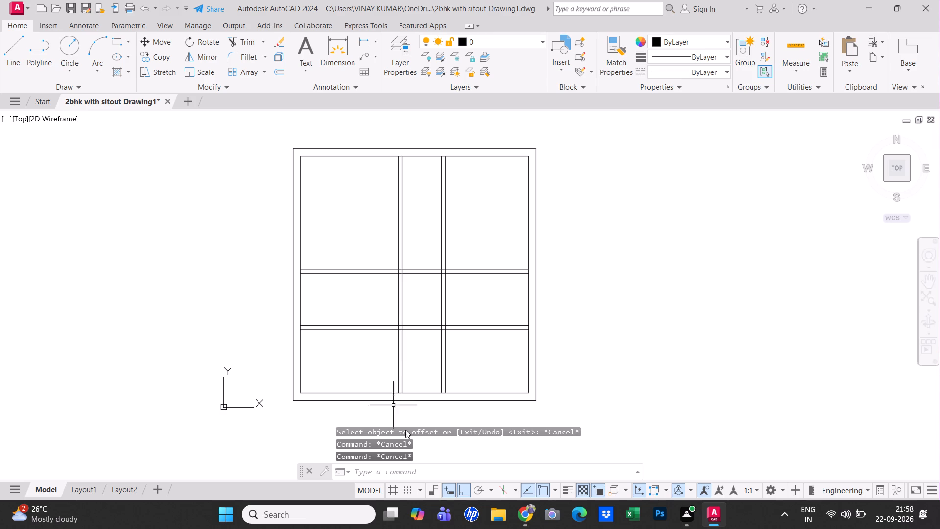
Trim the lower horizontal partition outside the two vertical partitions, and the second vertical partition between the two horizontal partitions.
type("tr")
key("space")
left_click_drag(330, 362, 330, 352)
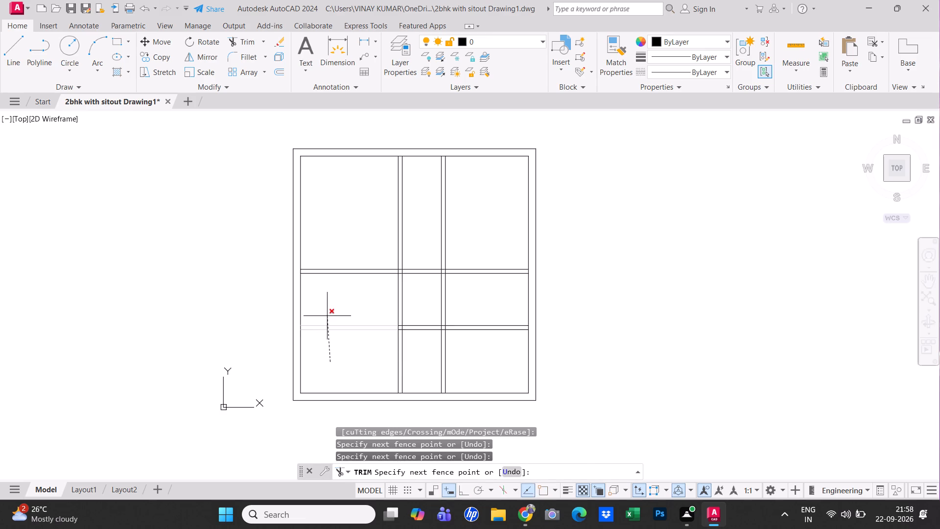
left_click(327, 316)
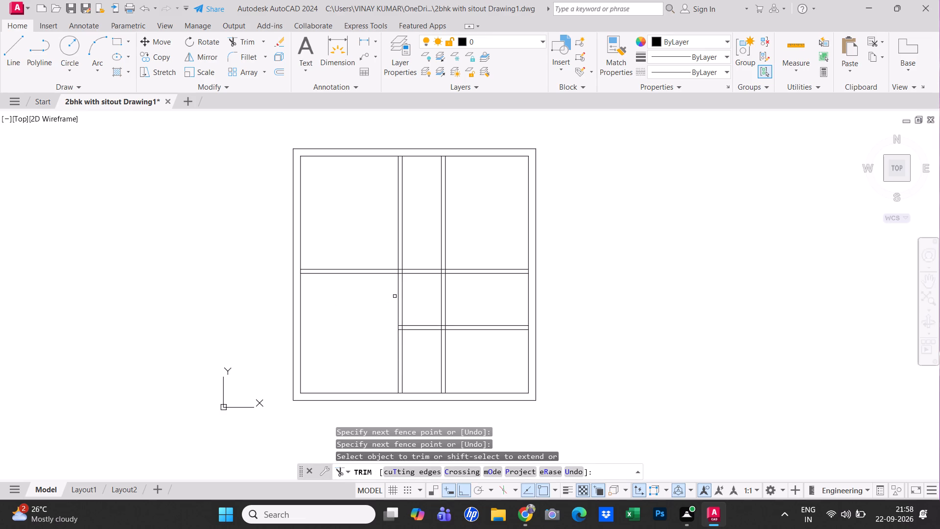
left_click(462, 292)
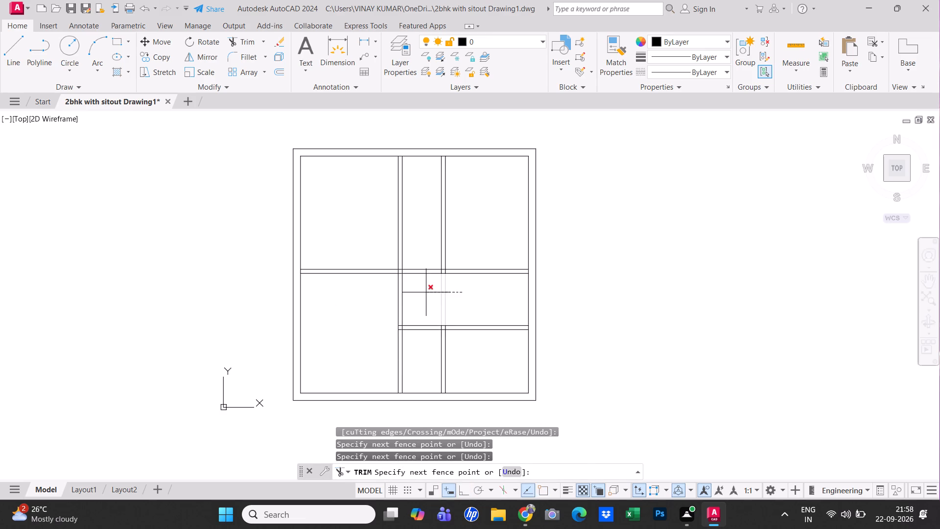
left_click(426, 292)
left_click_drag(475, 344, 473, 338)
left_click(470, 319)
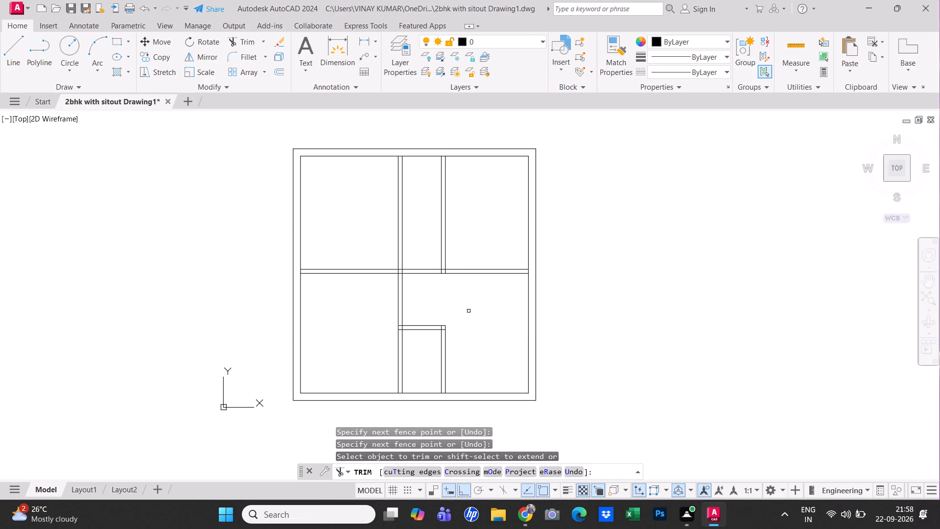
Trim away the upper horizontal partition between the vertical partitions and the second vertical partition's stretch above it.
left_click_drag(431, 285, 431, 280)
left_click(429, 254)
left_click_drag(429, 254, 465, 234)
left_click_drag(466, 233, 449, 242)
left_click_drag(447, 246, 443, 252)
left_click_drag(443, 252, 438, 255)
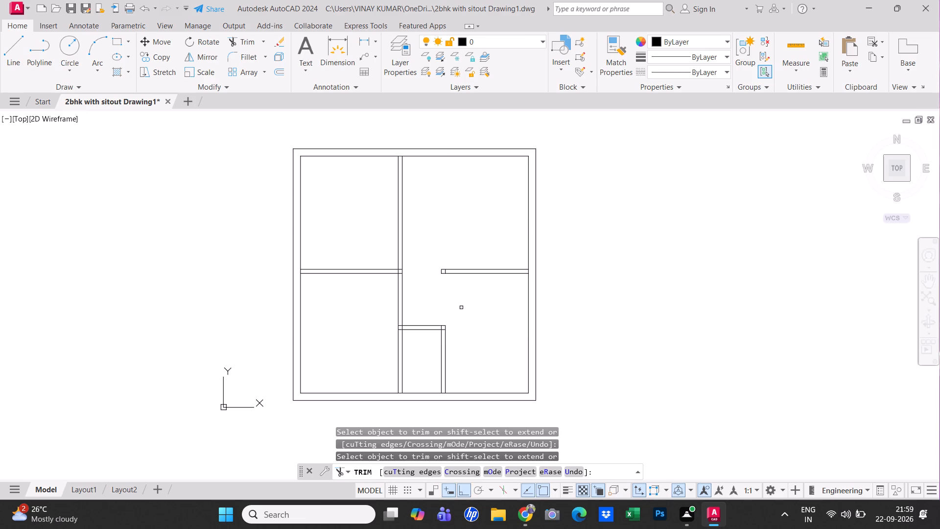
scroll(461, 308, "up", 1)
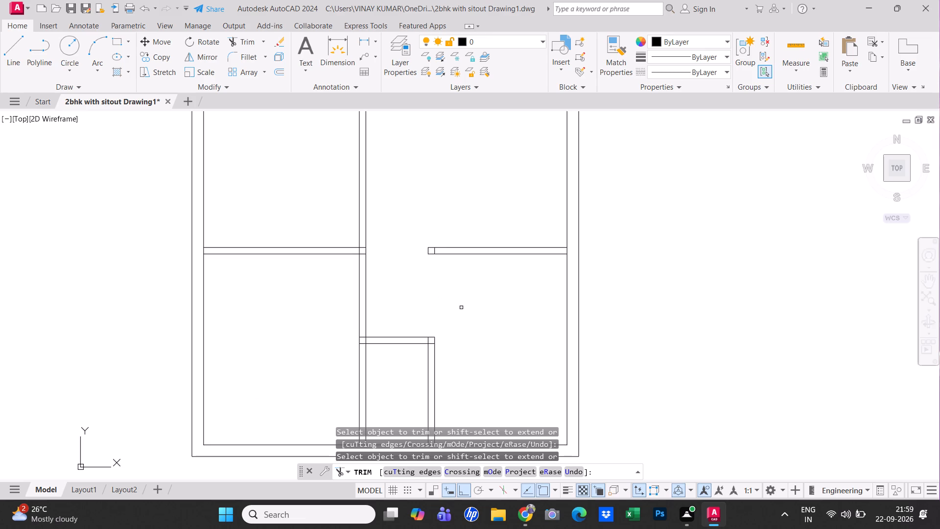
scroll(439, 321, "down", 1)
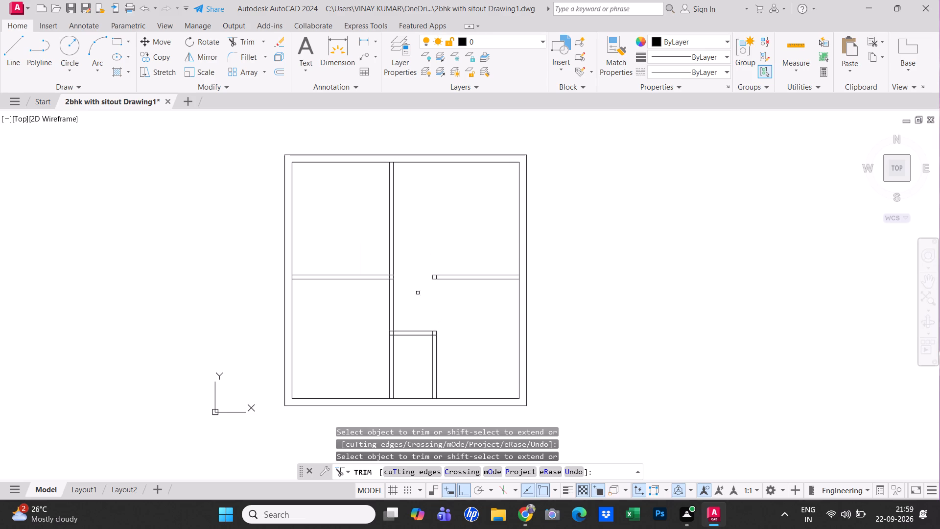
key("Escape")
key("Escape")
key("Escape")
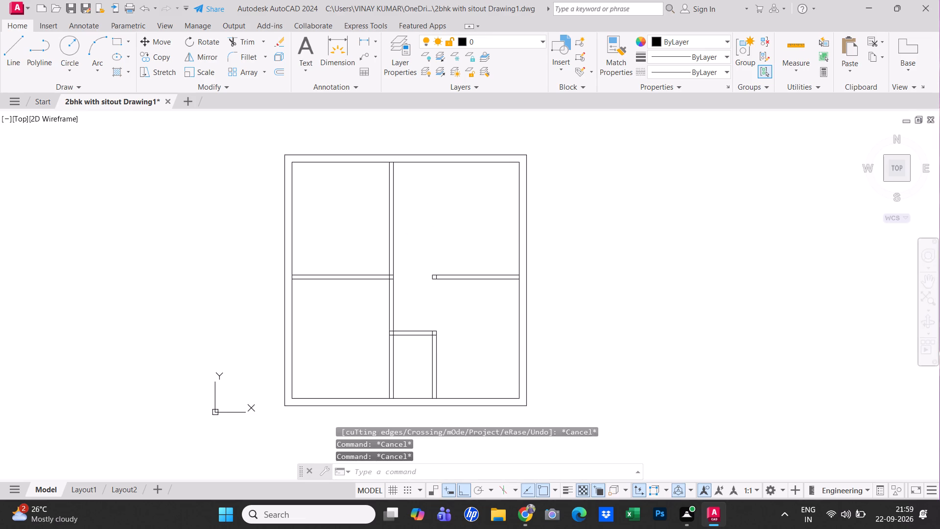
key("Escape")
key("Escape")
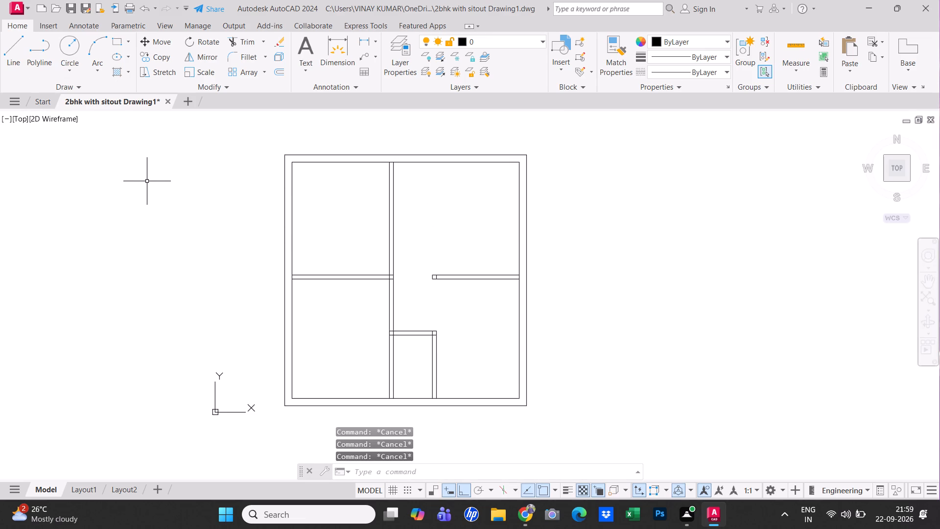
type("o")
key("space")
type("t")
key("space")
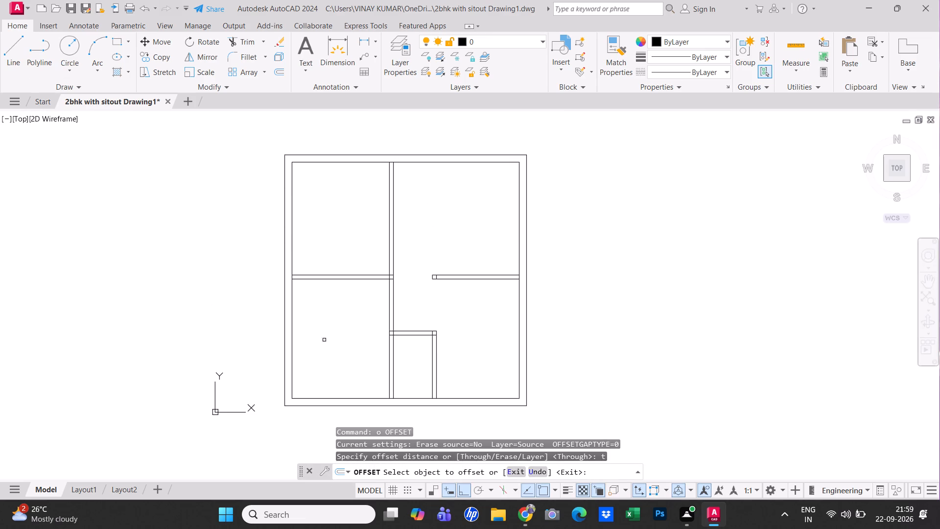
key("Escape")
Trim the crossing lines at both ends of the left horizontal partition, opening its junctions with the left wall and vertical partition.
type("tr")
key("space")
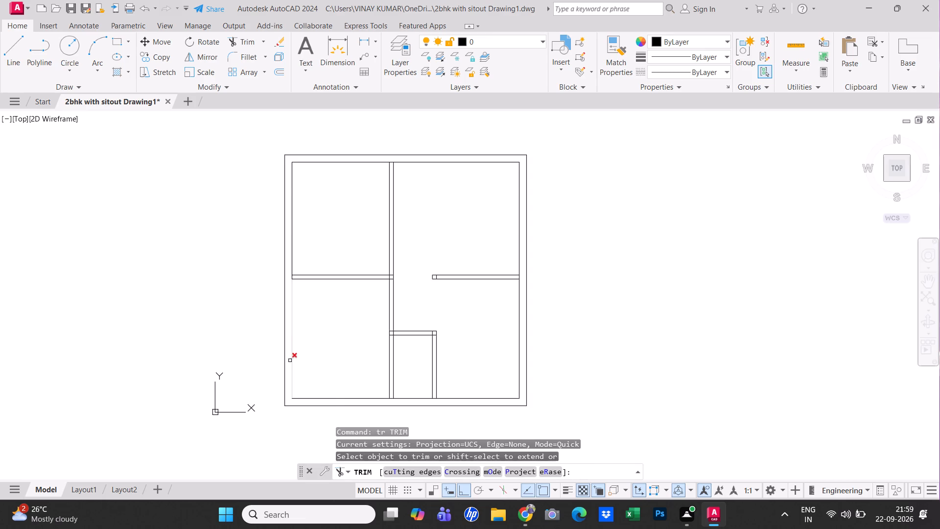
scroll(289, 281, "up", 2)
left_click(294, 272)
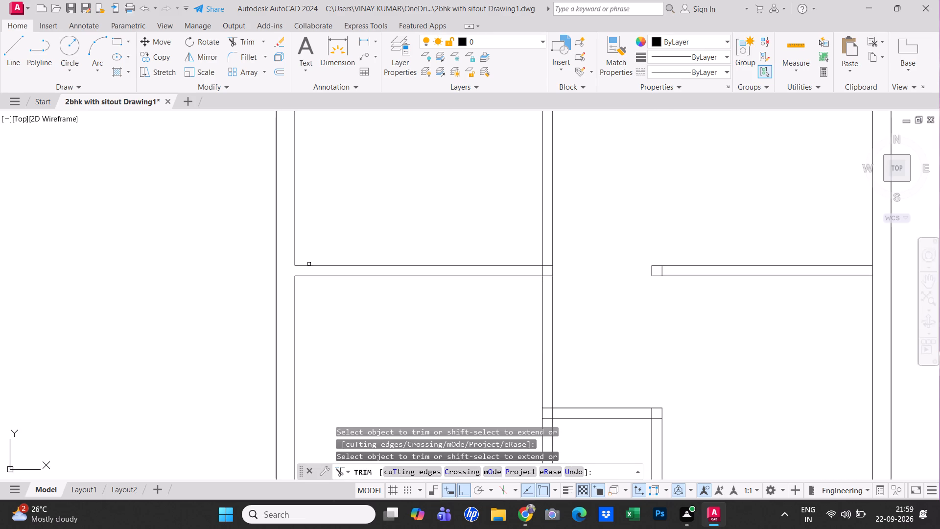
left_click(546, 262)
left_click(548, 284)
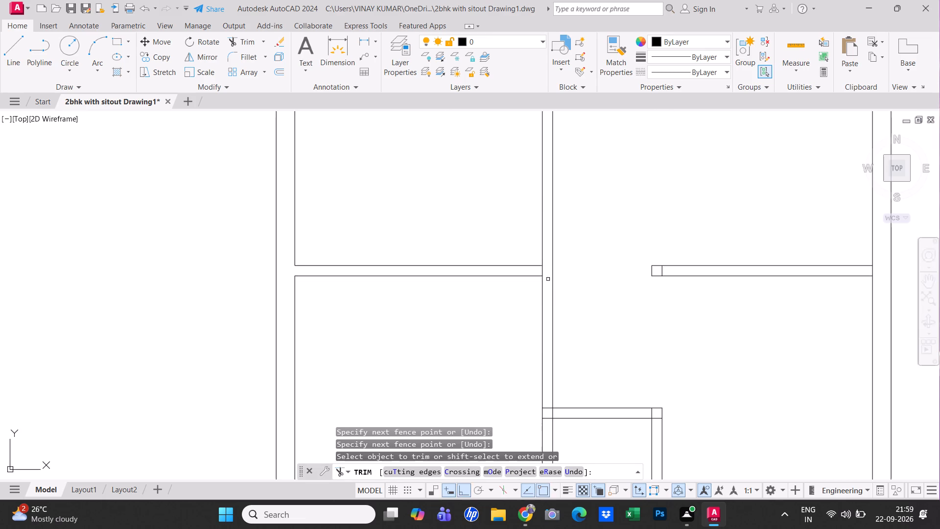
left_click(545, 270)
left_click(531, 271)
scroll(531, 277, "down", 3)
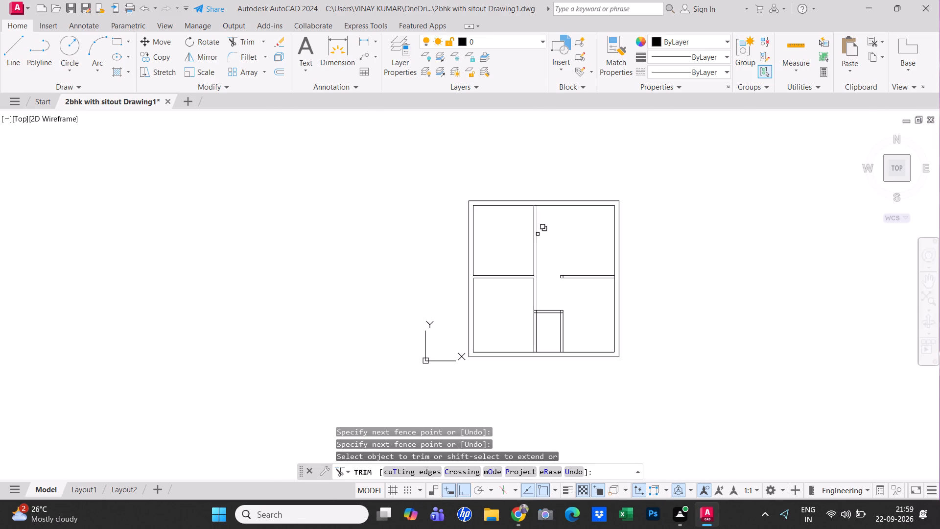
Trim the inner wall lines across the top end of the first vertical partition and the right end of the right horizontal partition.
scroll(533, 210, "up", 4)
left_click(532, 195)
left_click(540, 171)
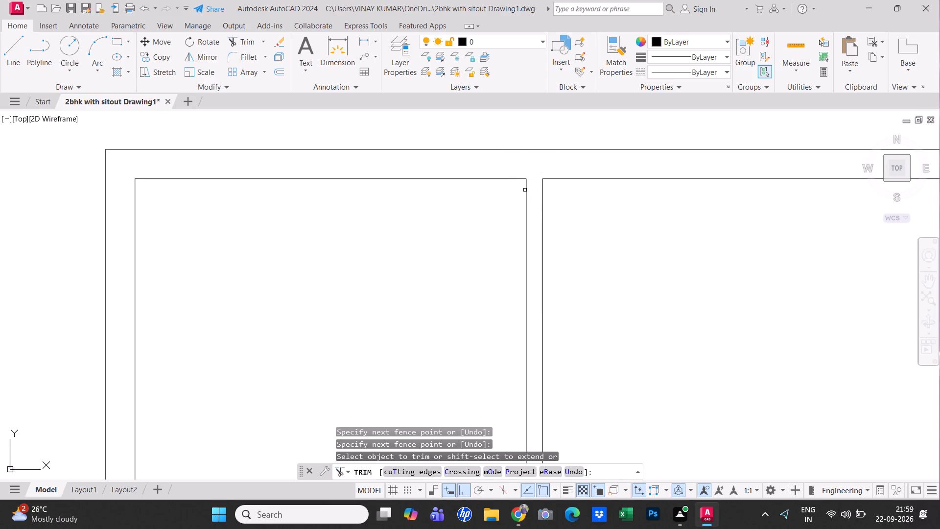
scroll(520, 200, "down", 3)
scroll(631, 311, "up", 3)
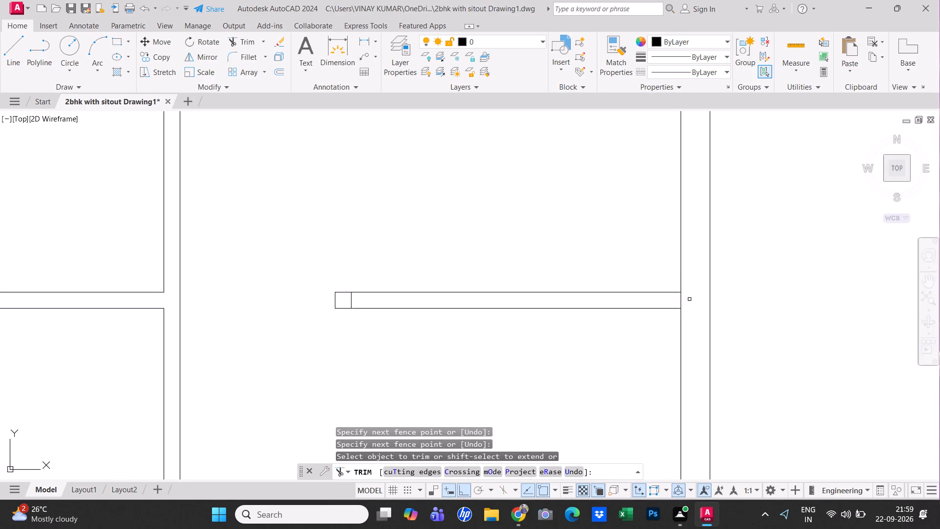
left_click(690, 299)
left_click(670, 299)
Trim the bottom inner wall line across the foot of the second vertical partition.
scroll(668, 303, "up", 1)
scroll(668, 303, "down", 5)
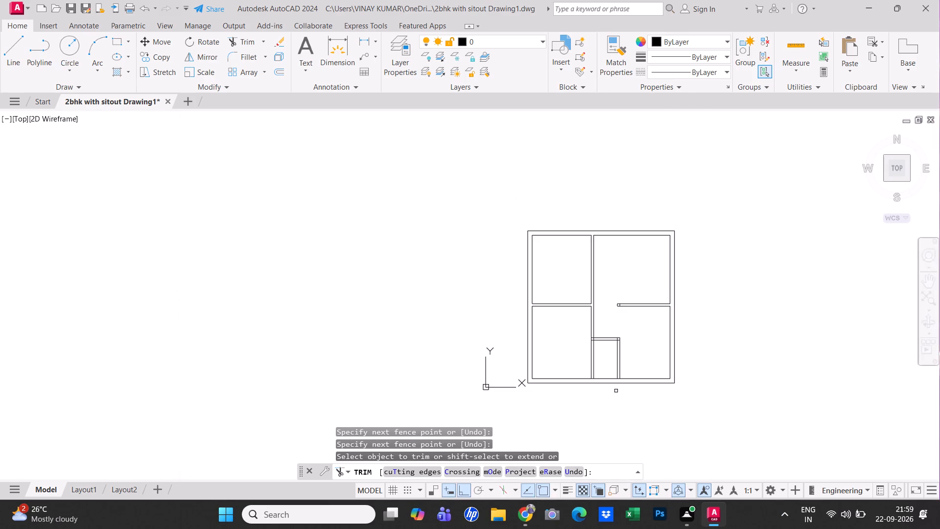
scroll(616, 391, "up", 4)
left_click(620, 337)
left_click(620, 306)
Trim the crossing lines at both ends of the small bottom room's top partition, cleaning its corner and its junction with the first vertical partition.
scroll(614, 310, "down", 1)
middle_click_drag(616, 324, 621, 377)
scroll(620, 207, "up", 3)
left_click(595, 200)
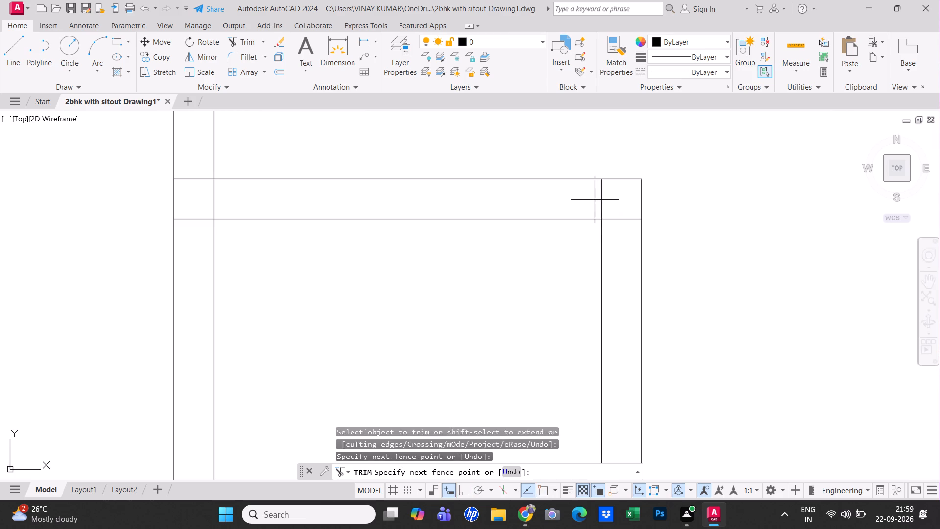
left_click(622, 235)
scroll(622, 235, "down", 4)
scroll(559, 228, "up", 4)
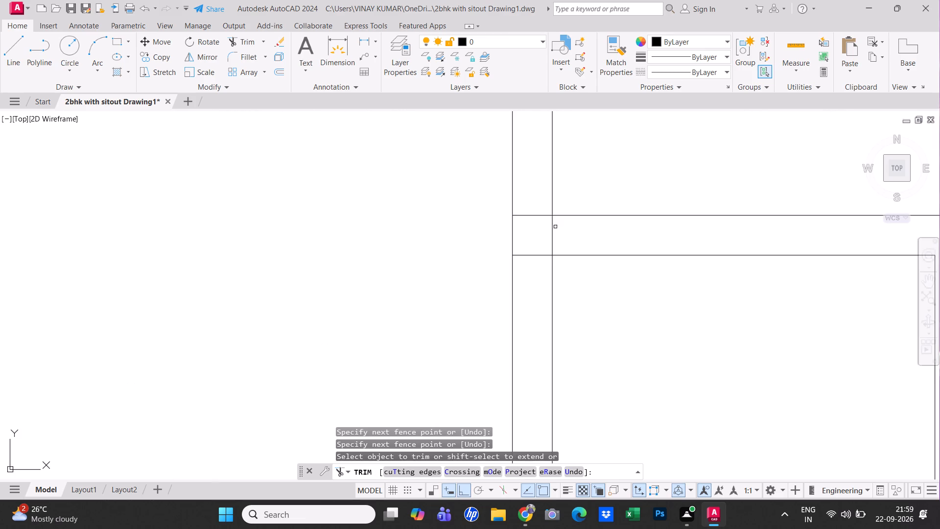
left_click(526, 204)
left_click(540, 285)
left_click_drag(529, 247, 536, 242)
left_click(658, 230)
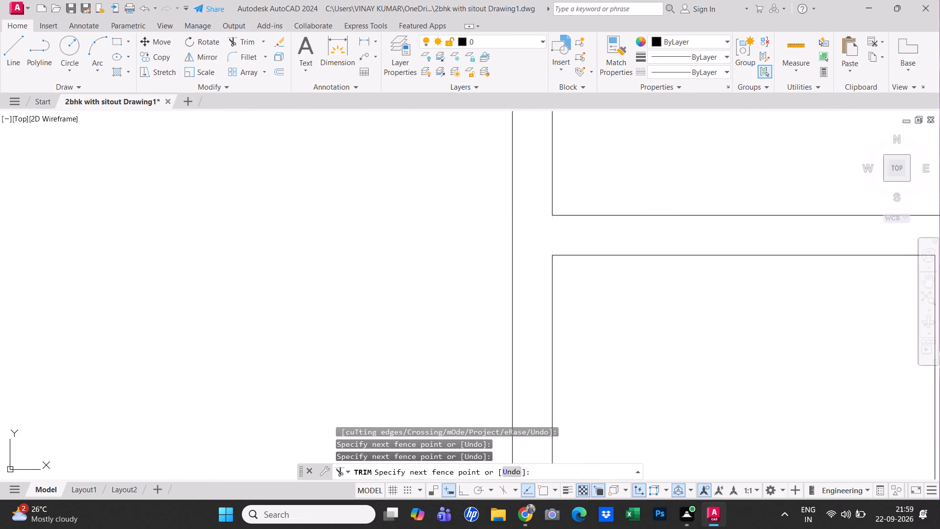
Trim the bottom inner wall line across the foot of the first vertical partition.
scroll(490, 243, "down", 2)
scroll(490, 243, "up", 1)
scroll(490, 244, "down", 3)
scroll(493, 254, "up", 1)
scroll(498, 295, "down", 2)
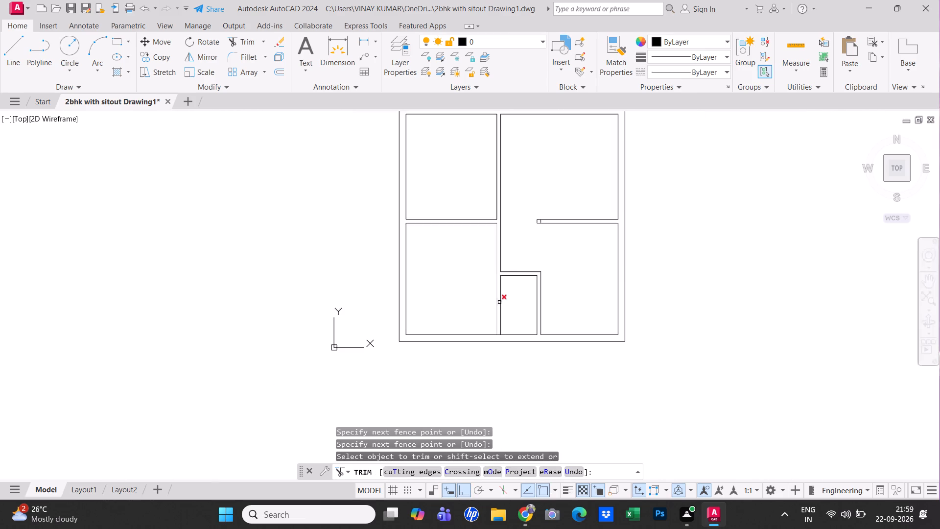
scroll(503, 320, "up", 4)
left_click(465, 396)
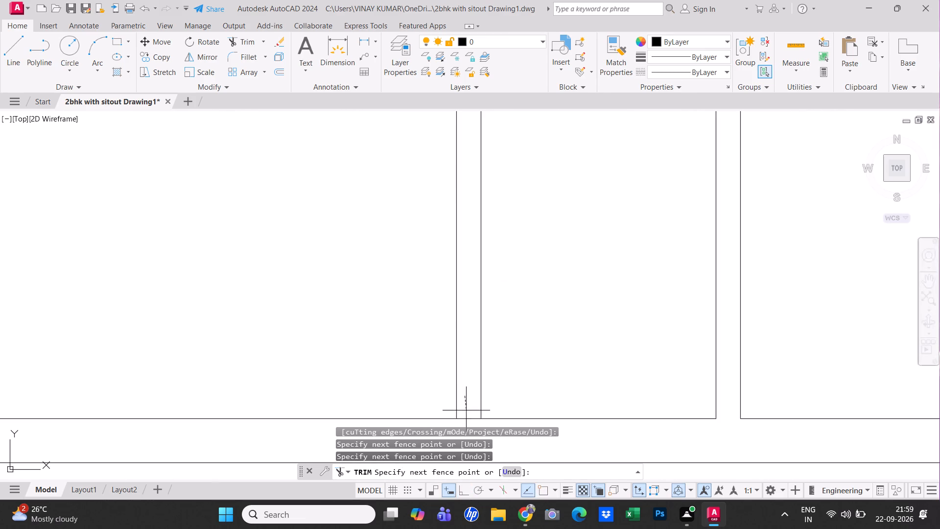
left_click(468, 428)
scroll(468, 404, "down", 3)
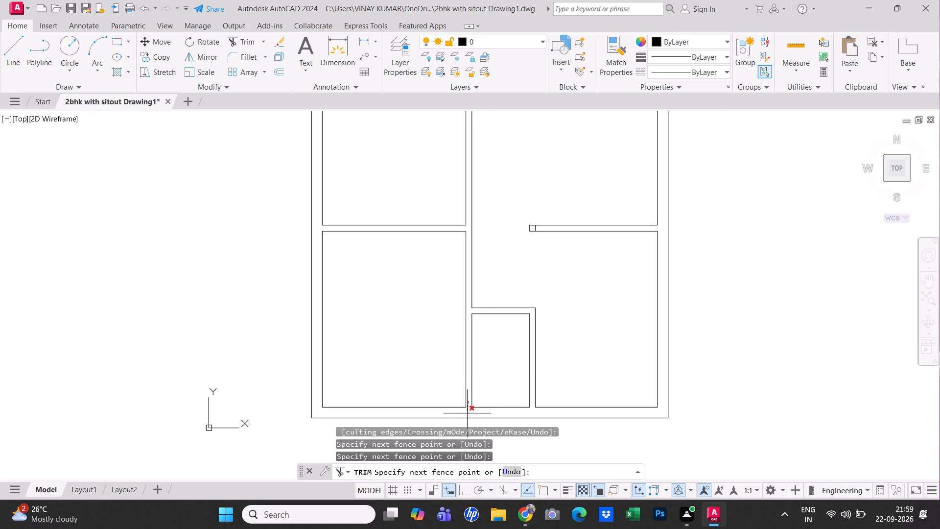
left_click(468, 413)
Trim the leftover cross line near the free left end of the right horizontal partition and finish trimming.
scroll(470, 402, "down", 1)
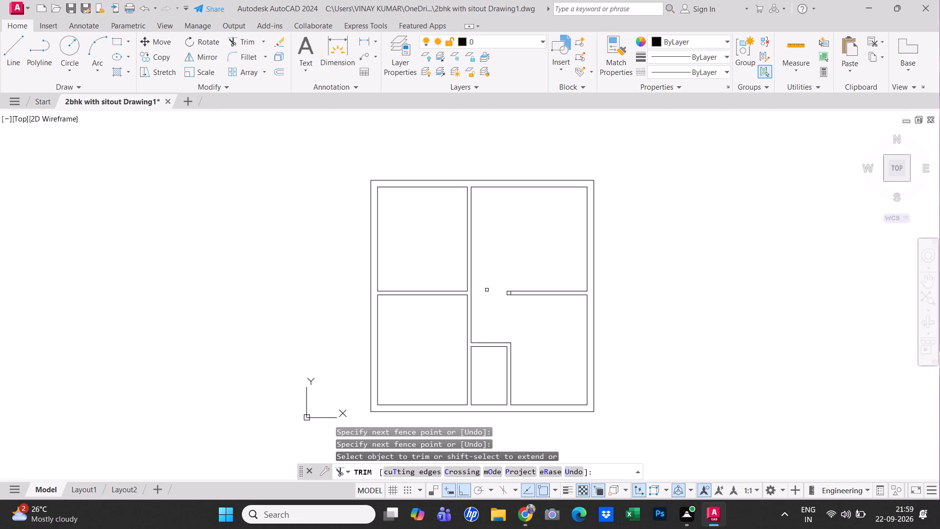
scroll(514, 292, "up", 1)
scroll(514, 293, "down", 1)
scroll(514, 293, "up", 3)
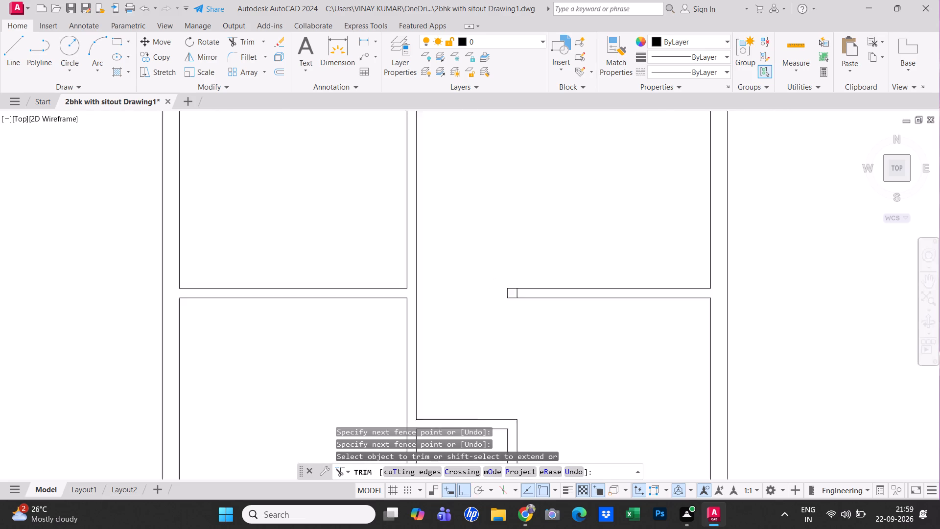
scroll(492, 295, "up", 2)
left_click(588, 288)
scroll(567, 305, "down", 6)
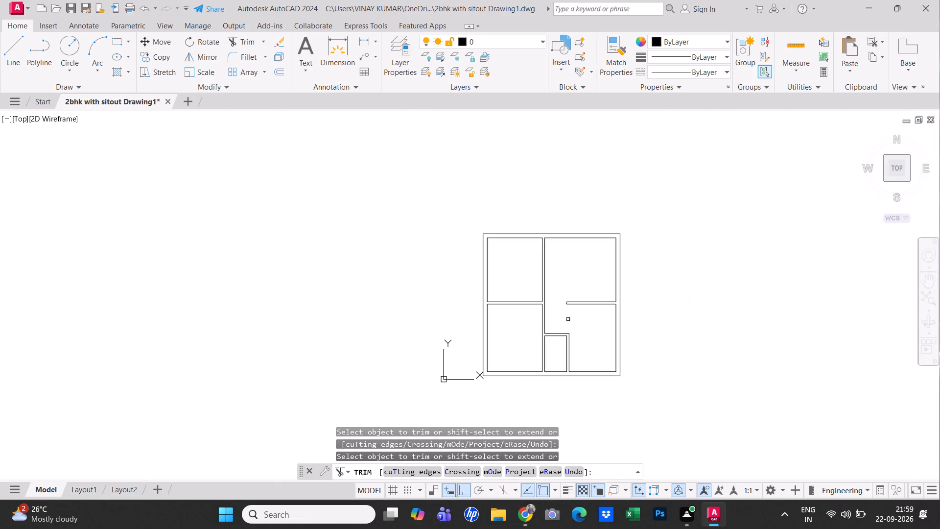
key("Escape")
key("Escape")
key("Escape")
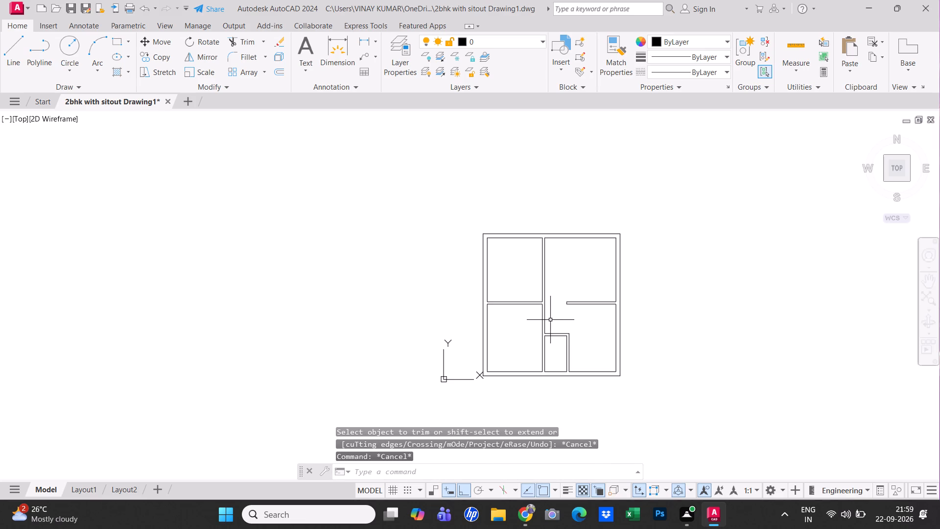
Offset the lower-right room's bottom and right inner wall lines 2' into the room.
type("o t")
key("space")
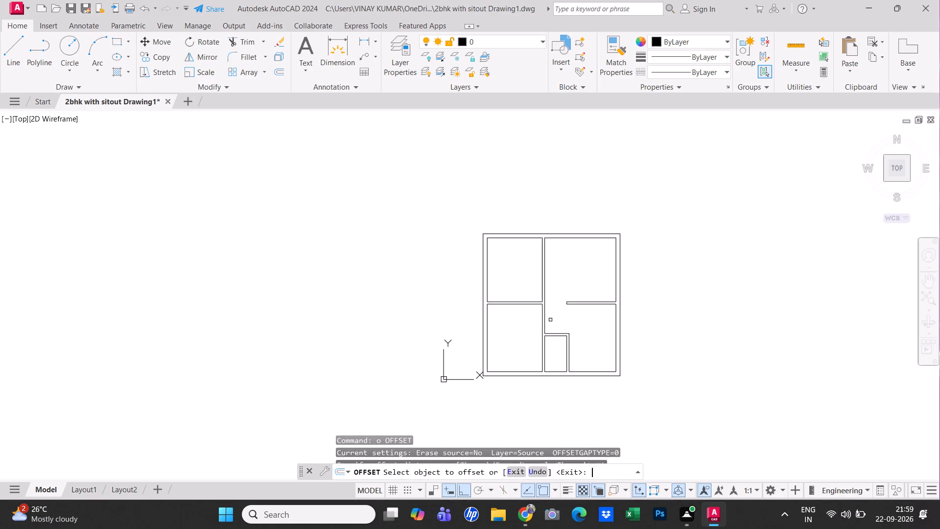
scroll(561, 378, "up", 2)
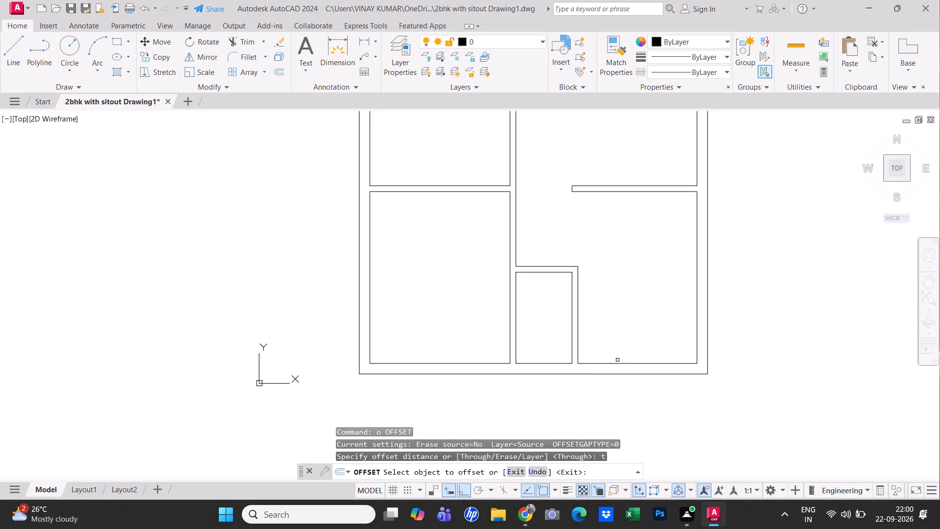
left_click(617, 363)
type("2'")
key("Return")
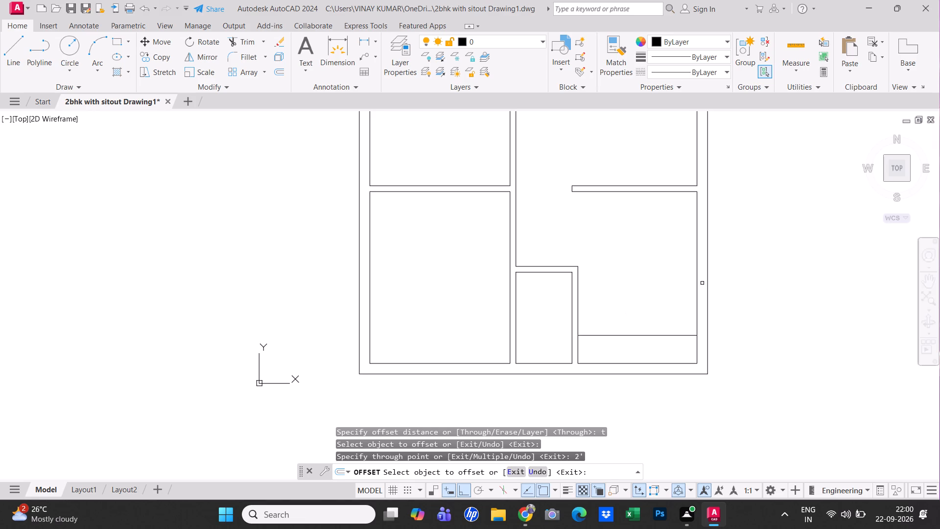
left_click(699, 285)
key("2")
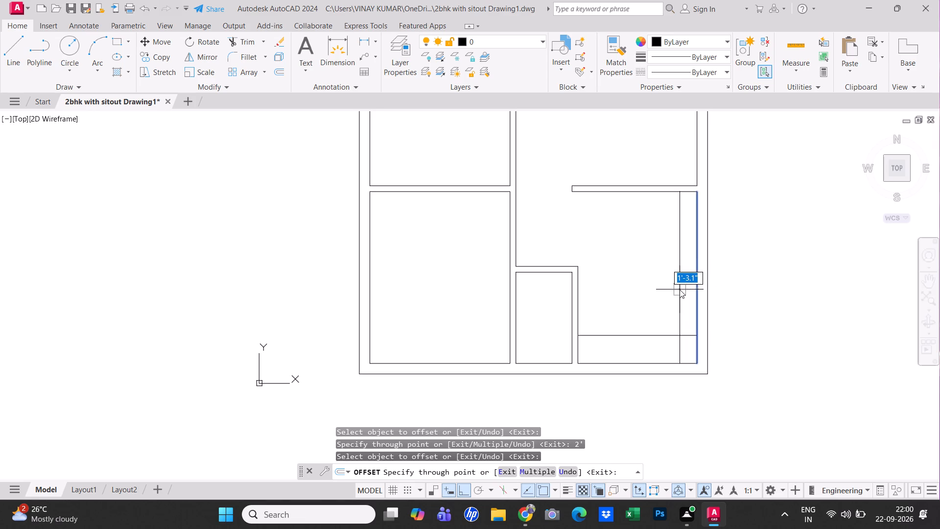
key("semicolon")
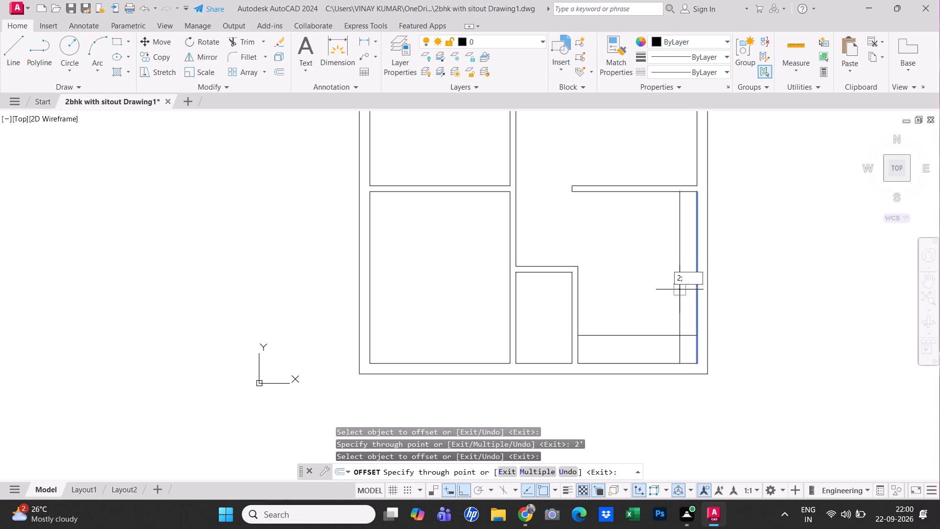
key("BackSpace")
key("apostrophe")
key("Return")
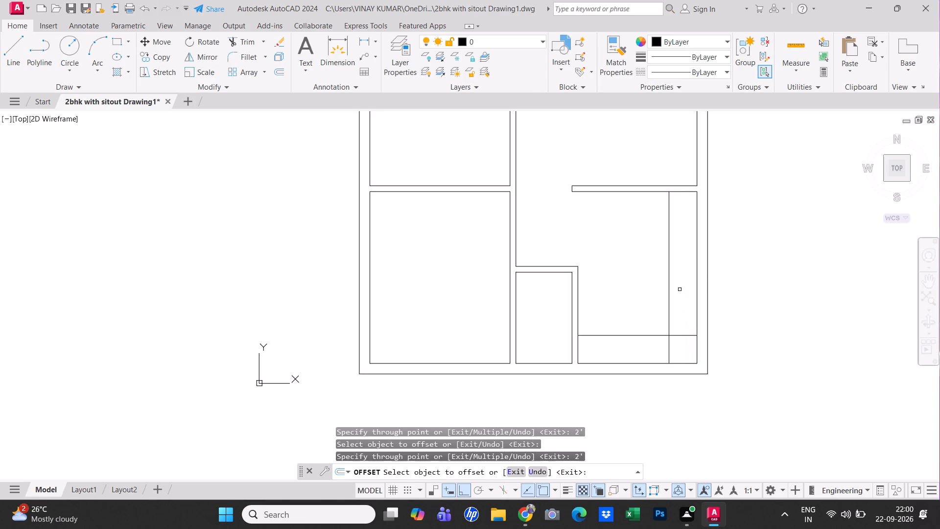
scroll(680, 289, "down", 1)
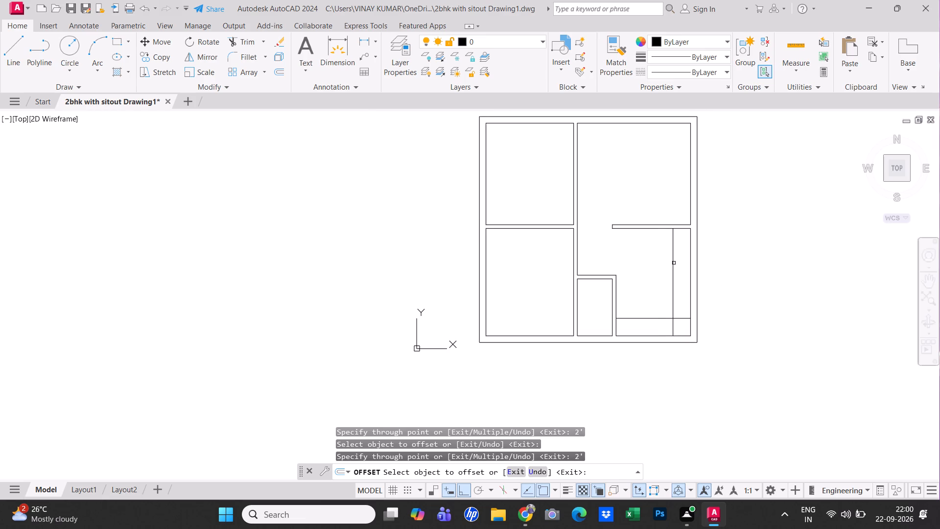
middle_click_drag(651, 272, 643, 340)
key("Escape")
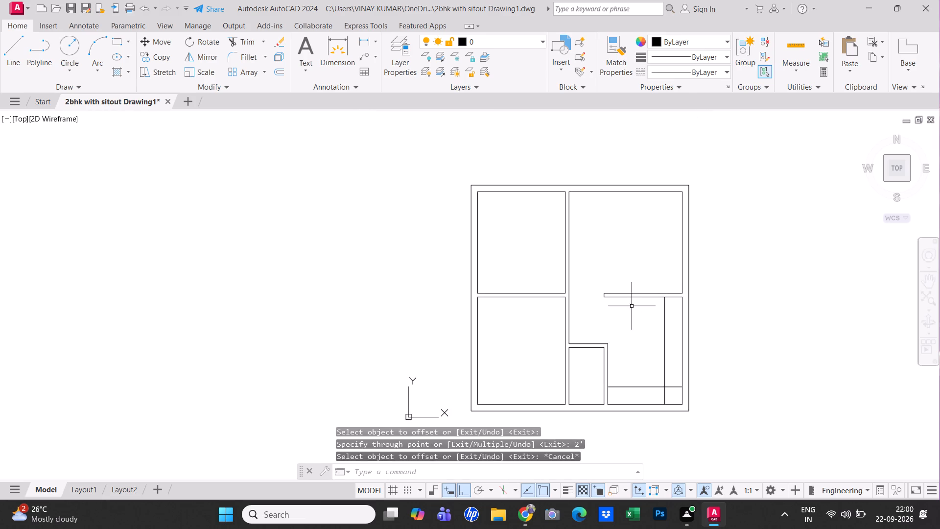
key("Escape")
key("Escape")
key("Escape")
key("Escape")
key("Escape")
Draw 5" lines across the first vertical partition, extending the left horizontal partition's top and bottom edges.
scroll(623, 319, "up", 1)
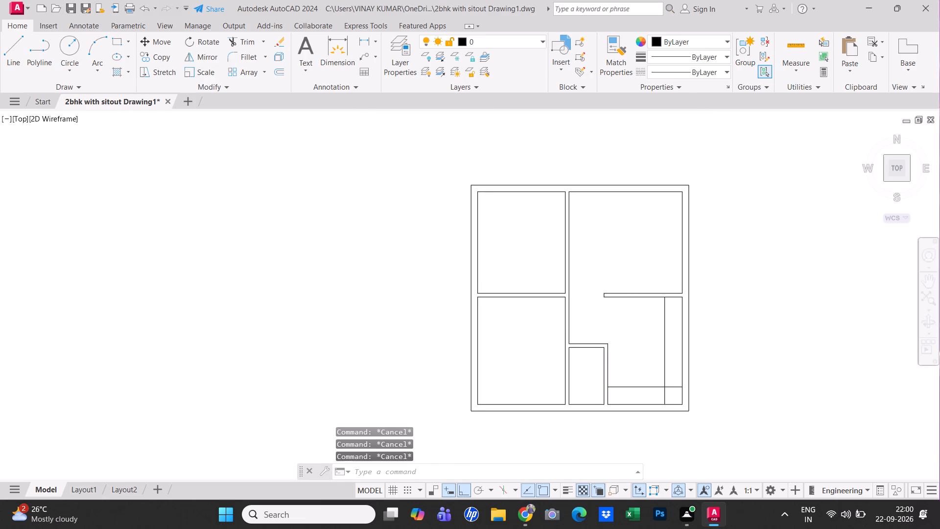
scroll(623, 319, "down", 1)
key("Escape")
key("Escape")
scroll(603, 352, "up", 1)
scroll(603, 352, "down", 1)
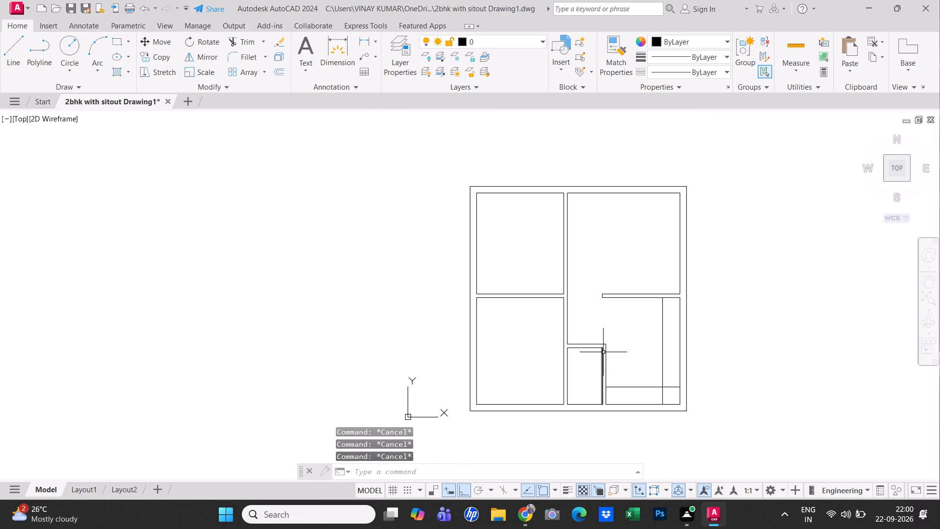
key("Escape")
scroll(576, 295, "up", 2)
key("Escape")
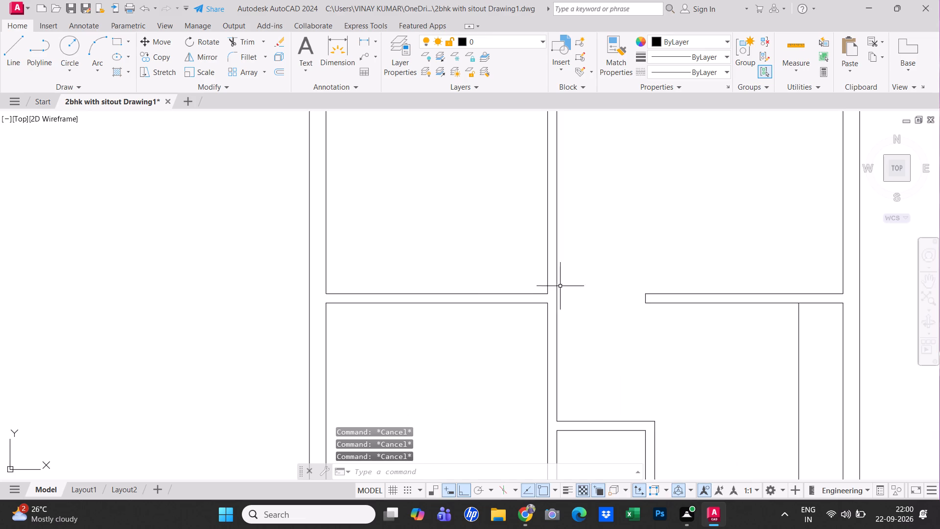
left_click(12, 57)
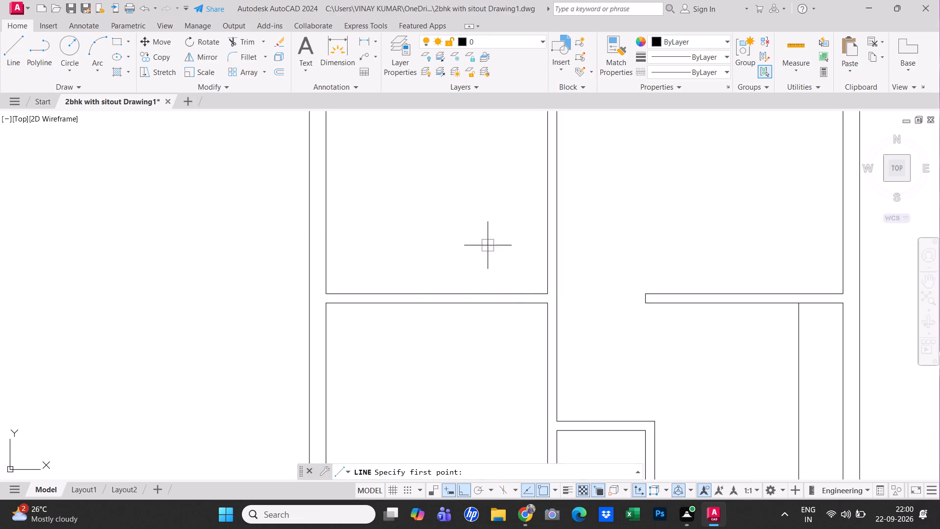
scroll(552, 294, "up", 3)
left_click(533, 291)
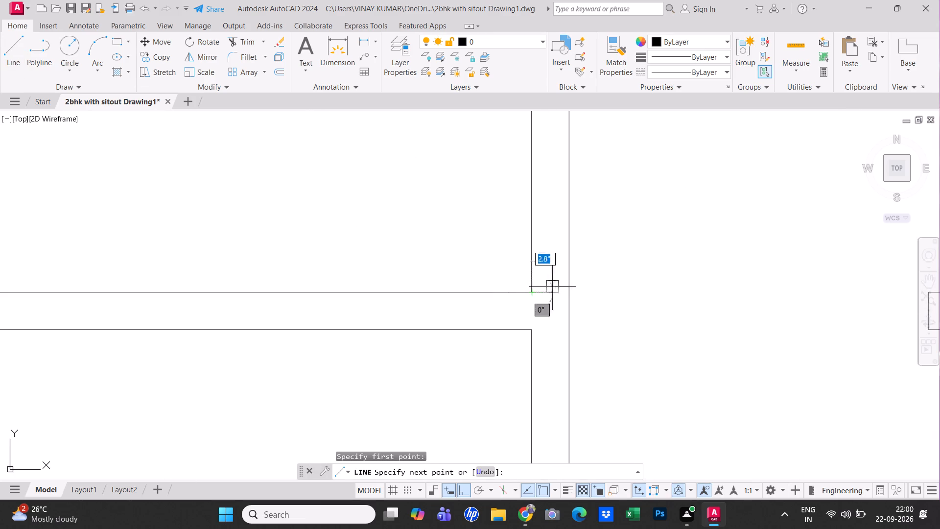
left_click(569, 291)
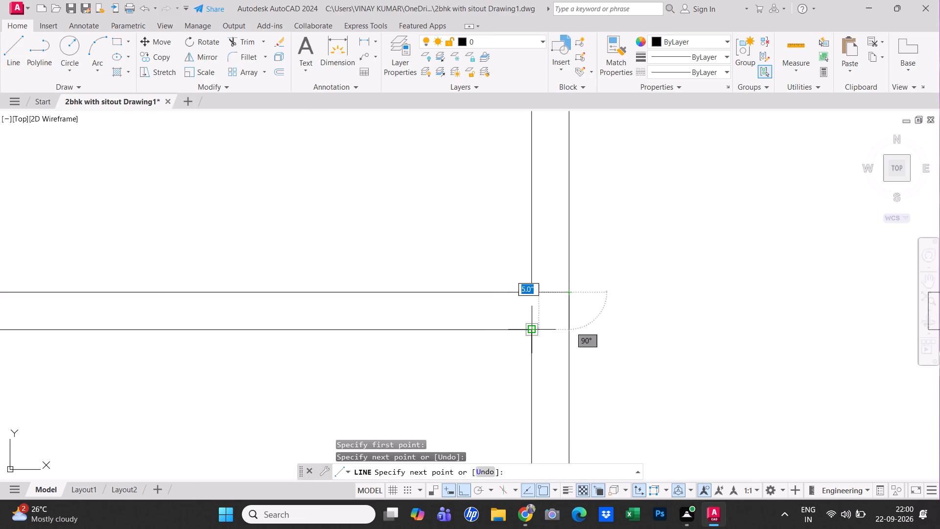
left_click(534, 327)
left_click(570, 327)
key("Escape")
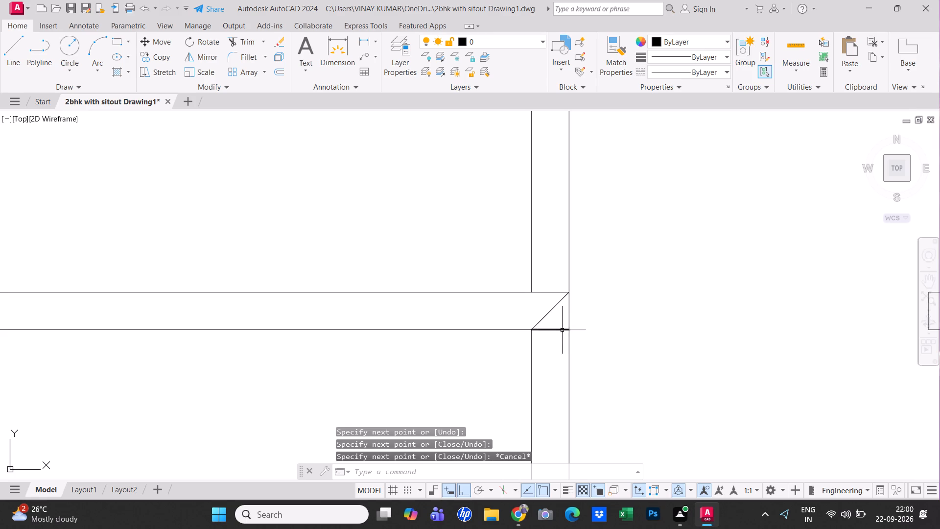
Erase the diagonal line connecting the two short lines across the first vertical partition.
left_click(554, 310)
type("e")
key("space")
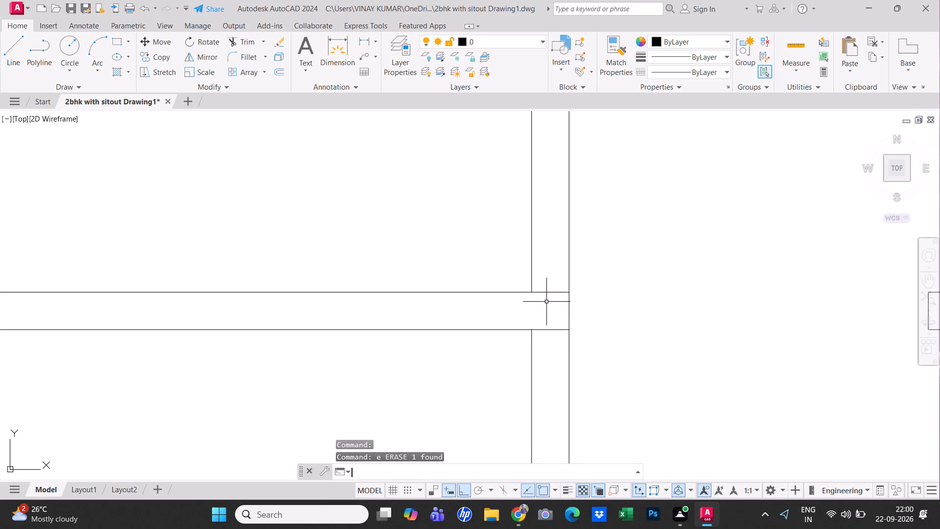
key("Escape")
key("Escape")
Offset the upper short cross line 5" upward, and offset that new line a further 3' upward.
type("o t")
key("space")
left_click(552, 293)
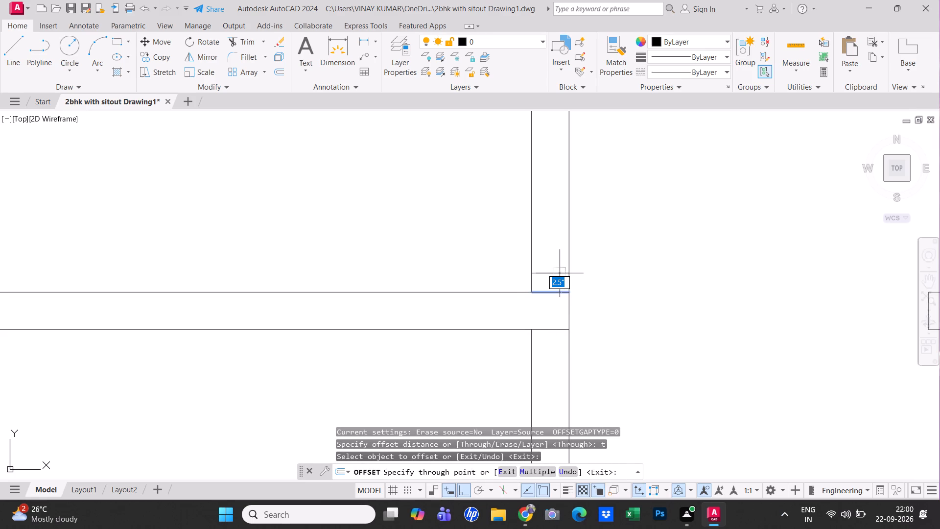
type("5\"")
key("Return")
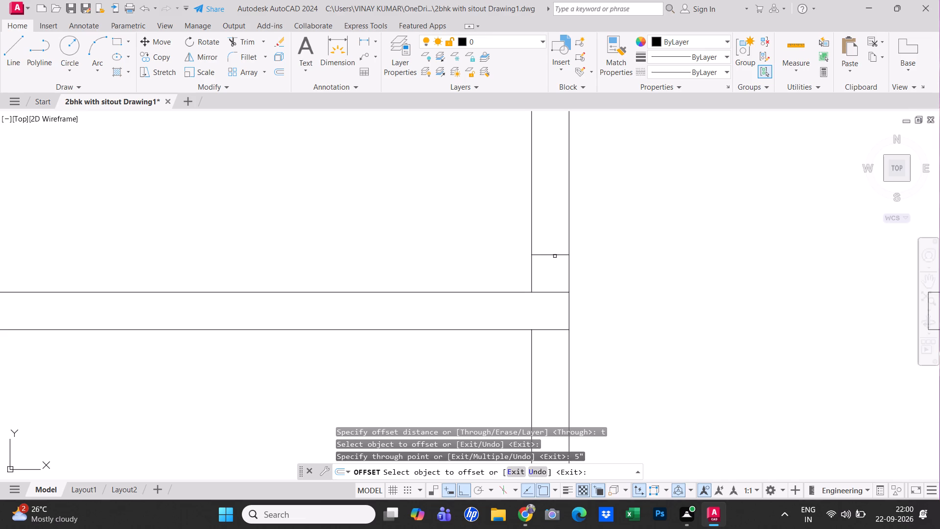
left_click(555, 255)
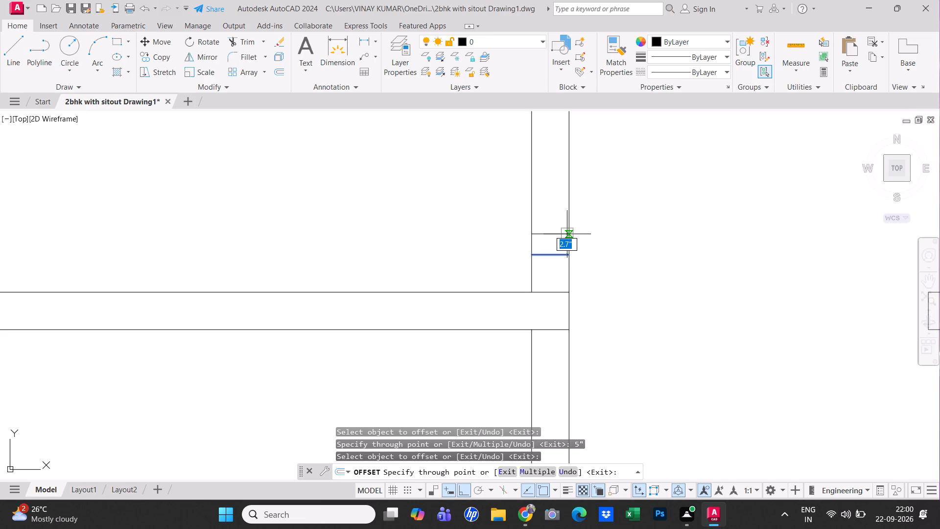
key("3")
key("apostrophe")
key("Return")
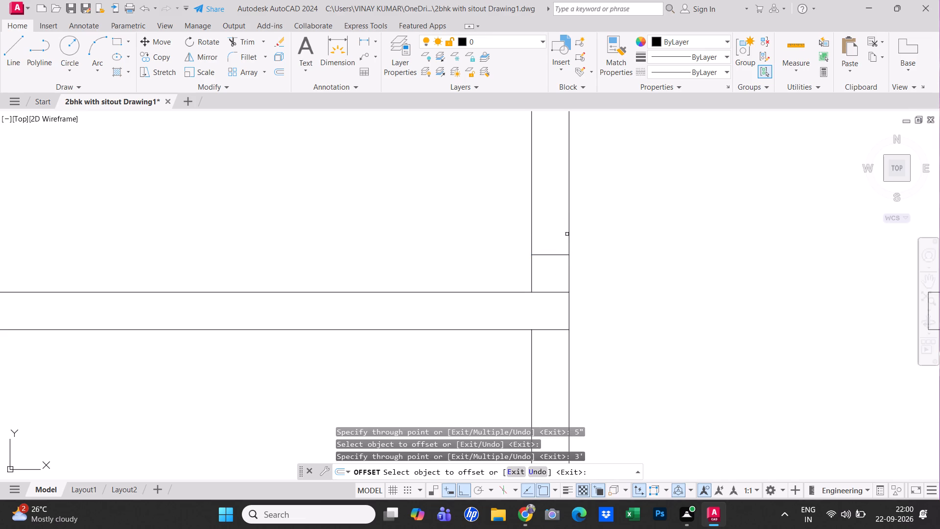
Offset the lower short cross line in the first vertical partition 5" downward, and offset that new line a further 3' downward.
scroll(567, 234, "down", 3)
scroll(557, 277, "up", 2)
left_click(569, 227)
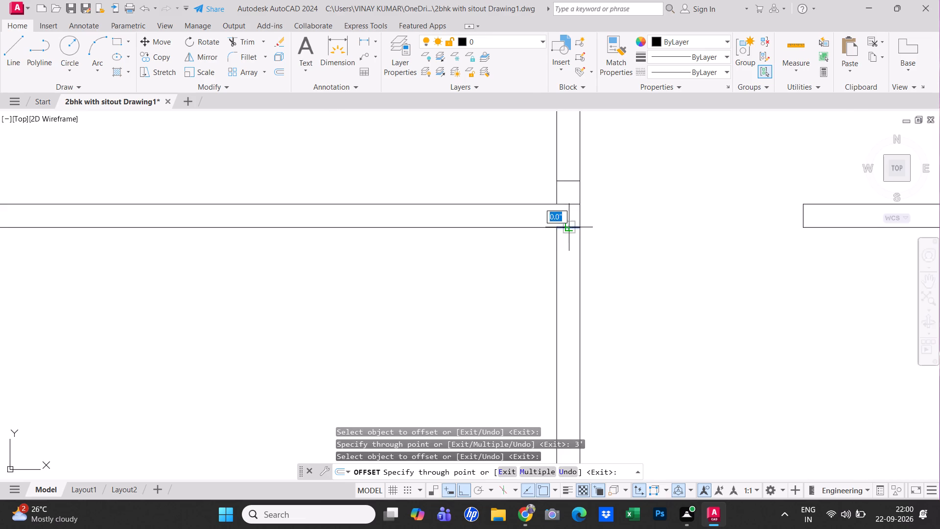
type("5\"")
key("Return")
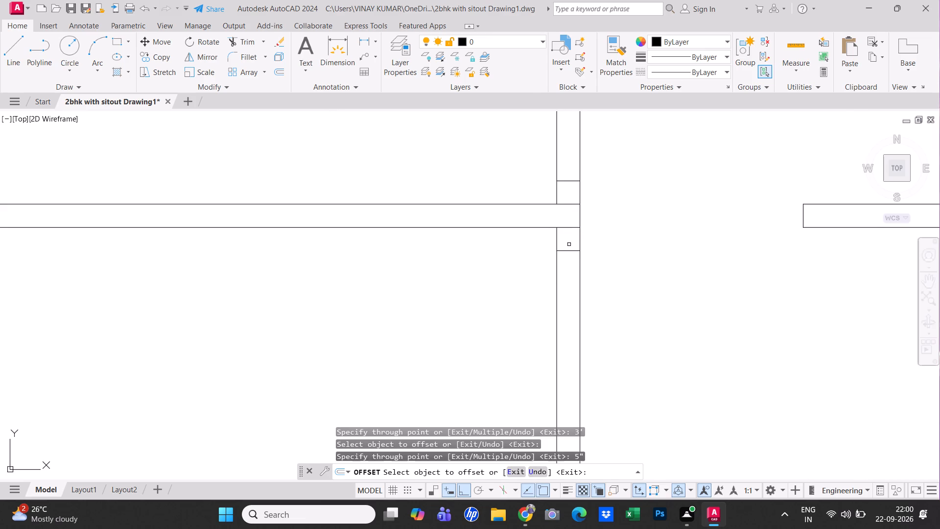
left_click(567, 251)
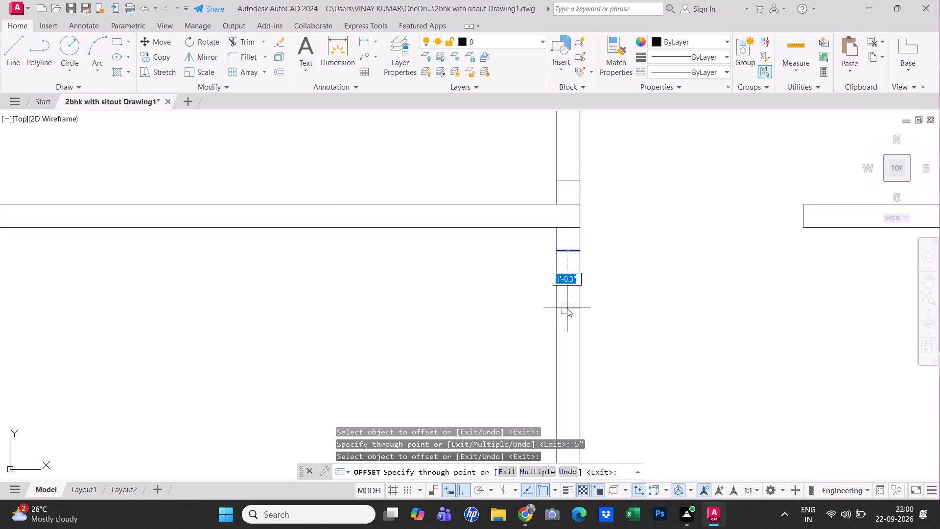
key("5")
key("apostrophe")
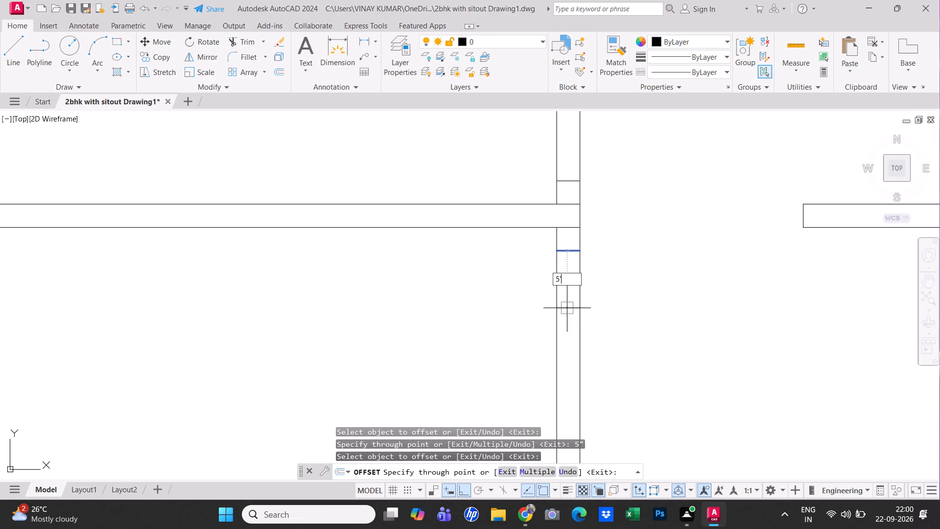
key("BackSpace")
key("BackSpace")
type("3'")
key("Return")
scroll(567, 308, "down", 2)
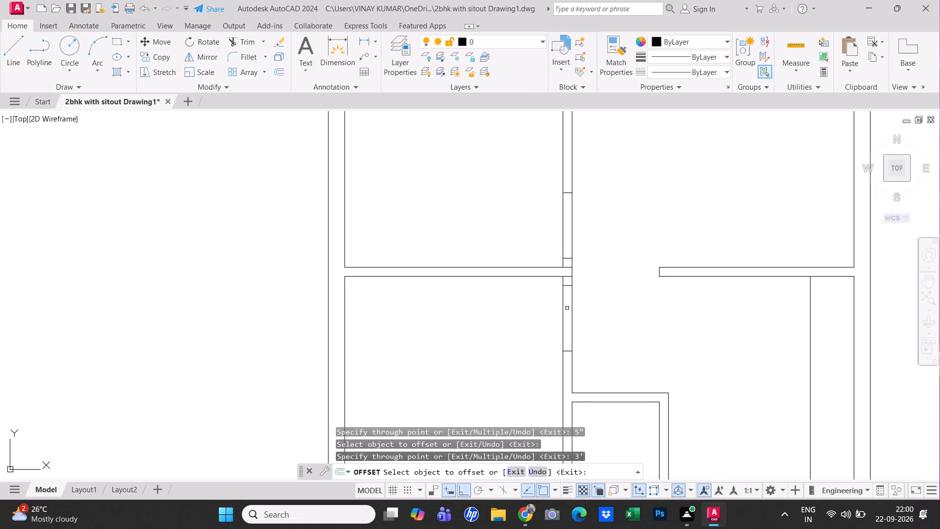
scroll(614, 276, "down", 2)
scroll(619, 313, "up", 1)
key("Escape")
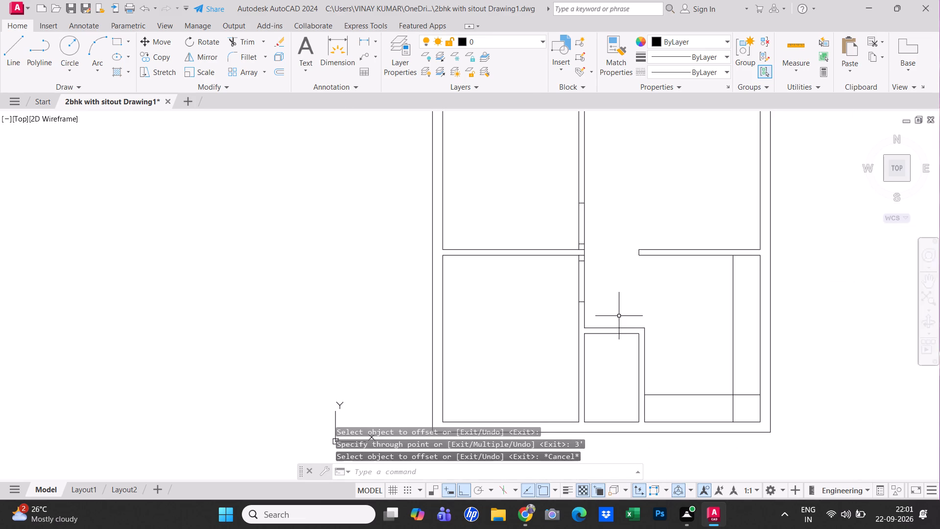
Trim away the two short cross lines where the left horizontal partition meets the first vertical partition.
key("Escape")
type("tr")
key("space")
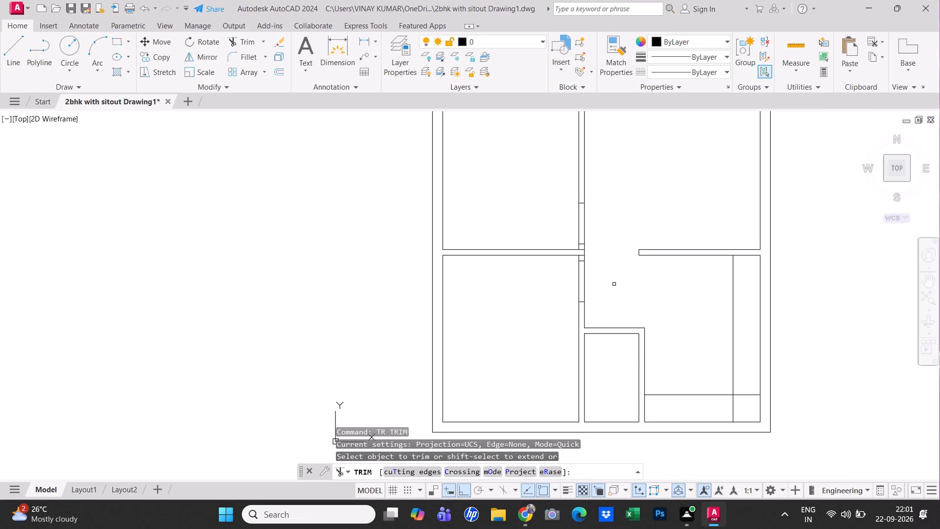
scroll(584, 252, "up", 2)
left_click(576, 264)
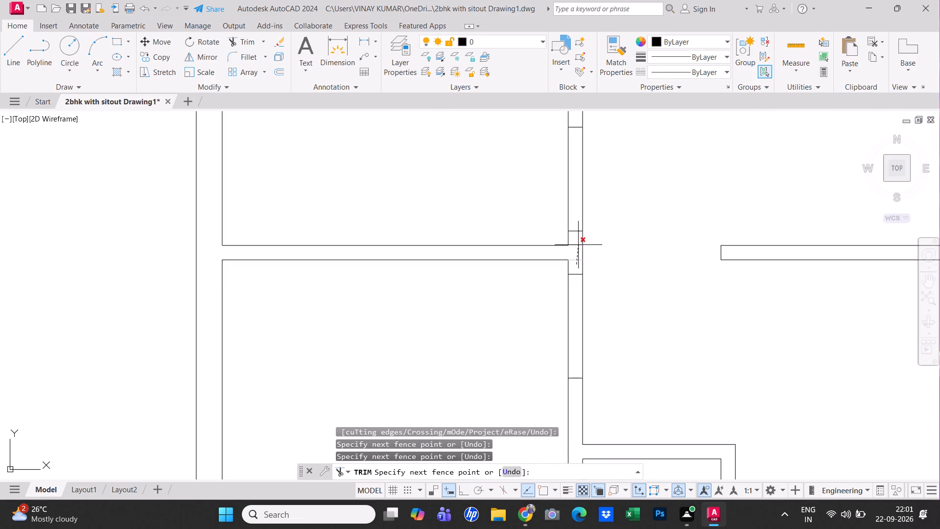
left_click(578, 245)
Trim the first vertical partition's edges to cut the 3' openings above and below the horizontal partition junction.
left_click(593, 199)
left_click(461, 198)
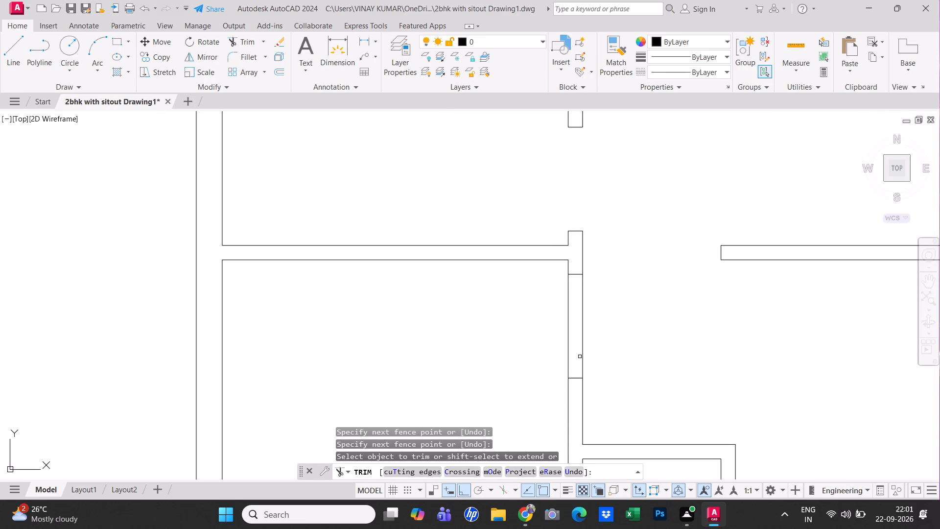
left_click_drag(482, 339, 510, 329)
left_click(642, 345)
left_click(508, 332)
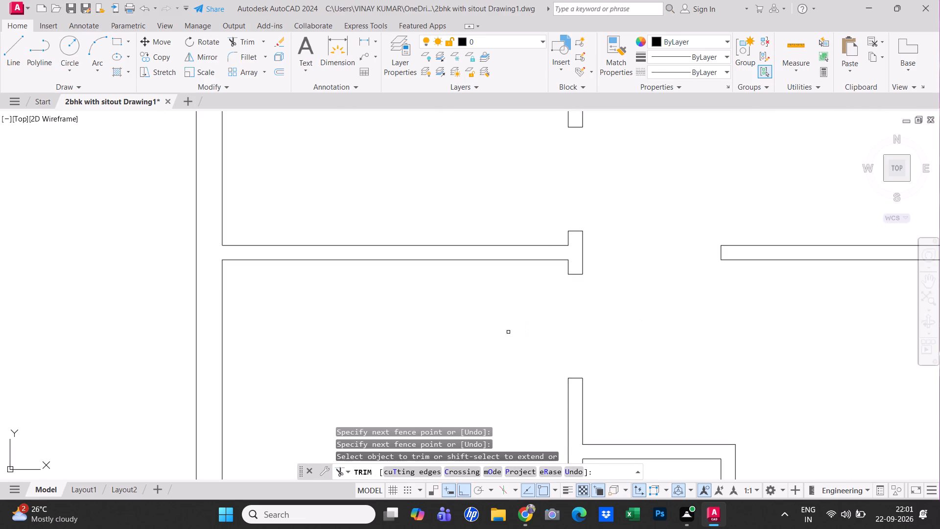
scroll(509, 332, "down", 2)
middle_click_drag(508, 331, 478, 294)
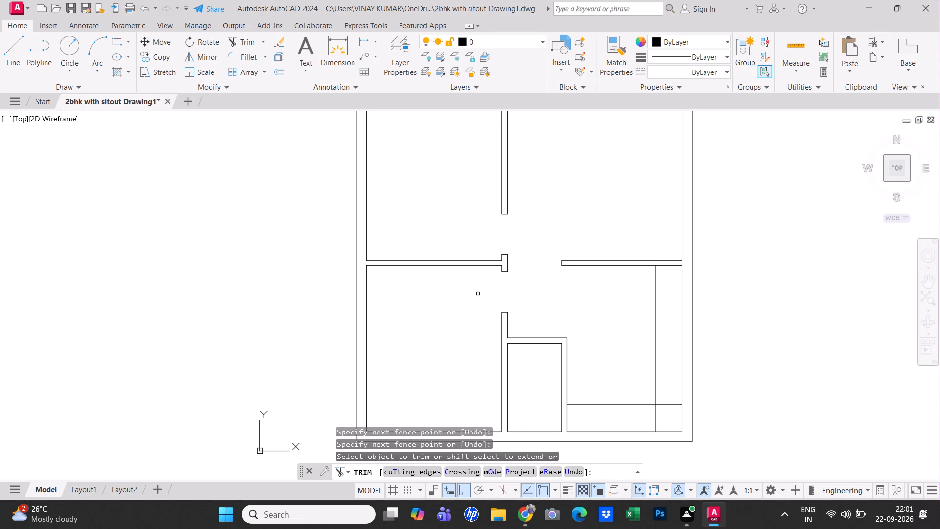
key("Escape")
scroll(528, 331, "down", 2)
key("Escape")
scroll(528, 340, "up", 4)
key("Escape")
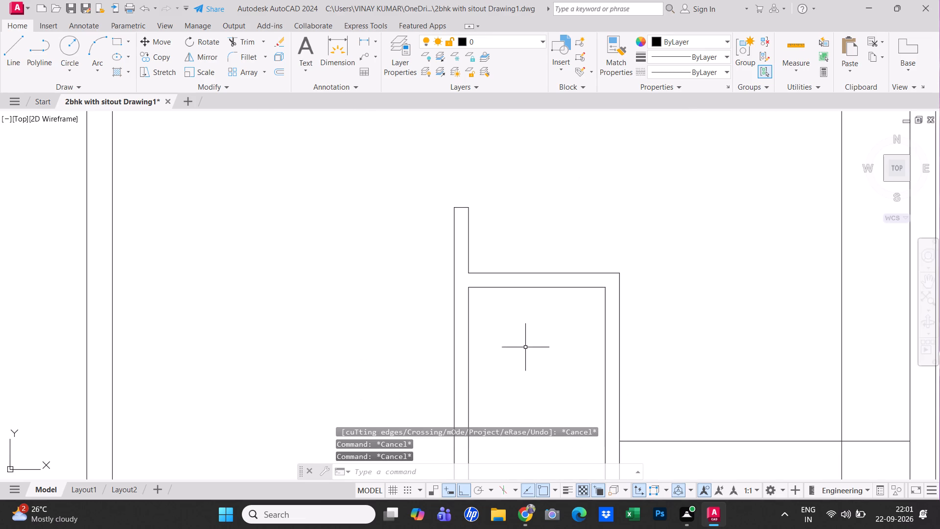
Draw a 5" line across the midpoint of the small bottom-centre room's top partition.
left_click(12, 59)
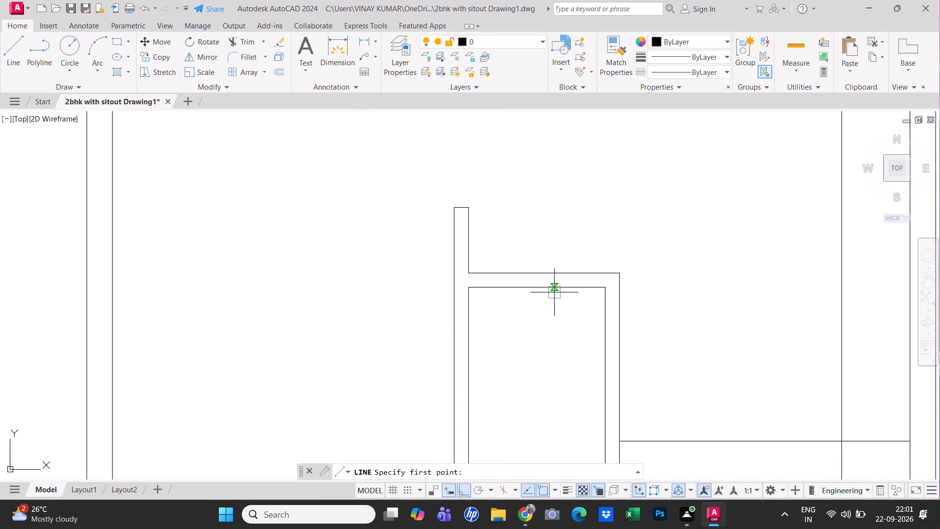
left_click(534, 285)
left_click(540, 273)
key("Escape")
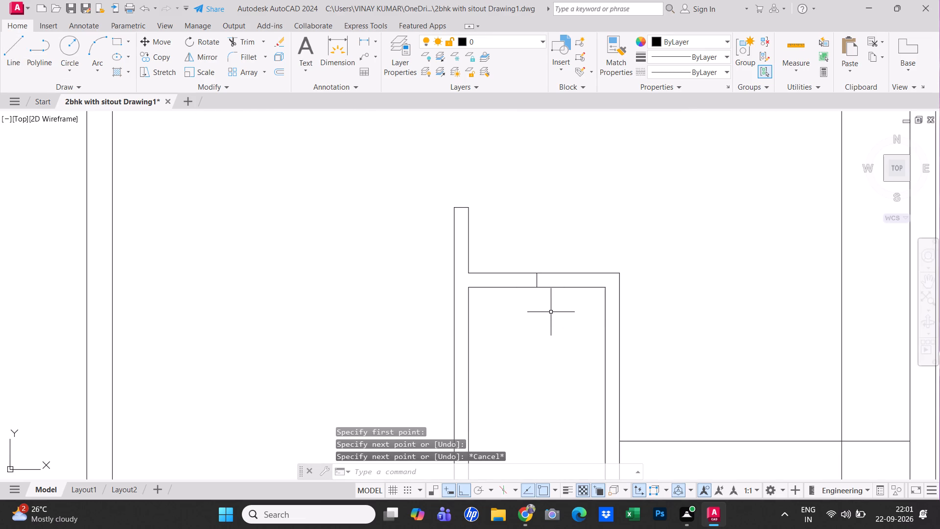
scroll(545, 301, "up", 1)
key("Escape")
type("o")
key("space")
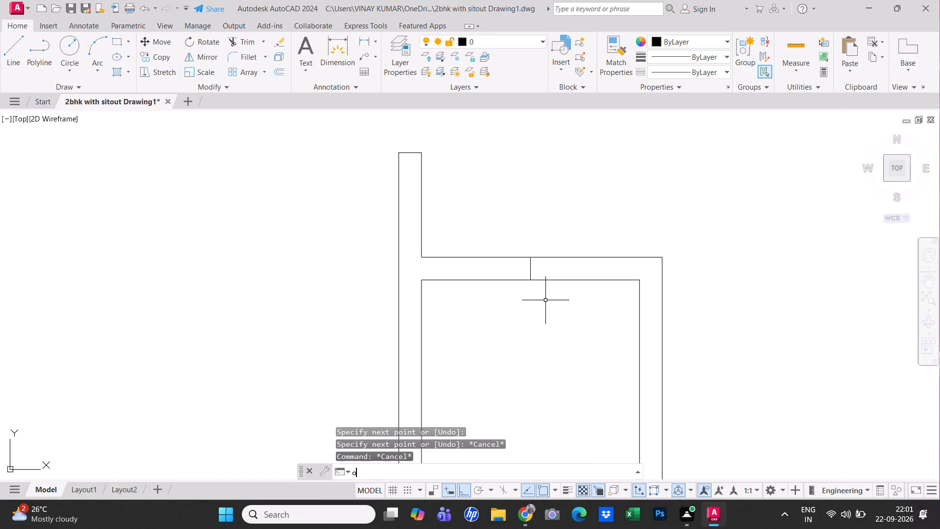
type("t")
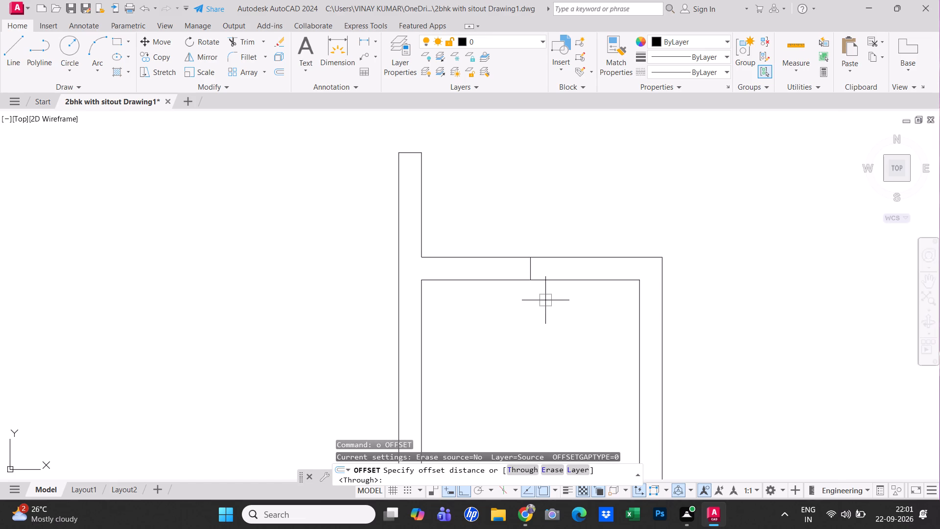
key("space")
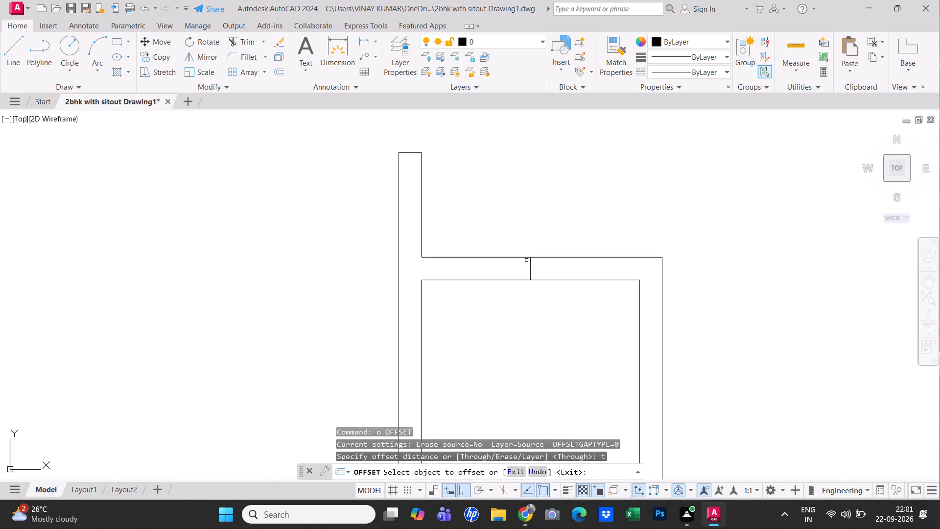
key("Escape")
Offset the midpoint cross line in the small room's top partition 1'6" to both sides.
type("o 1'")
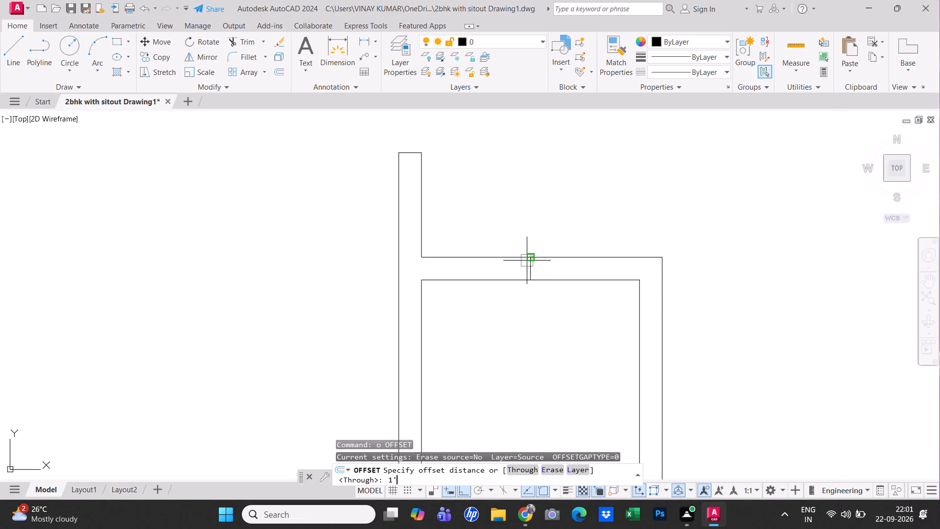
type("6\"")
key("Return")
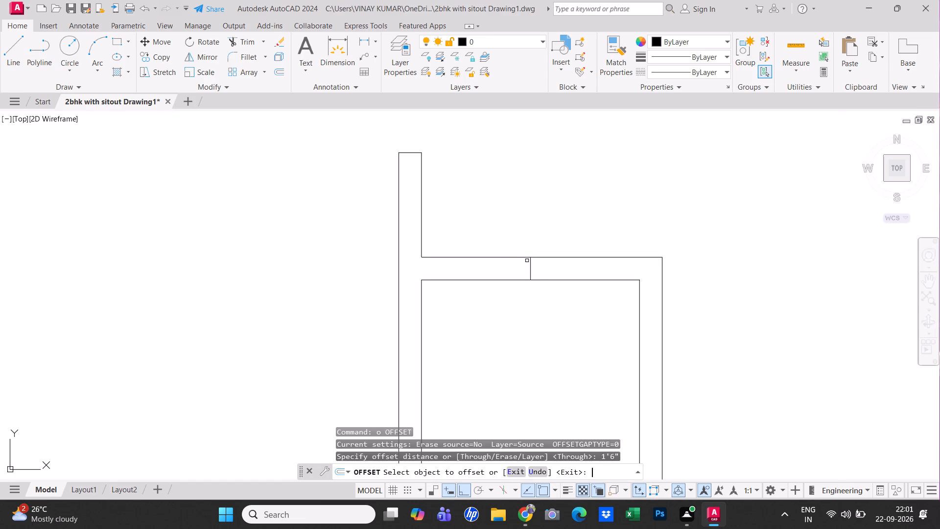
left_click(532, 272)
left_click(538, 270)
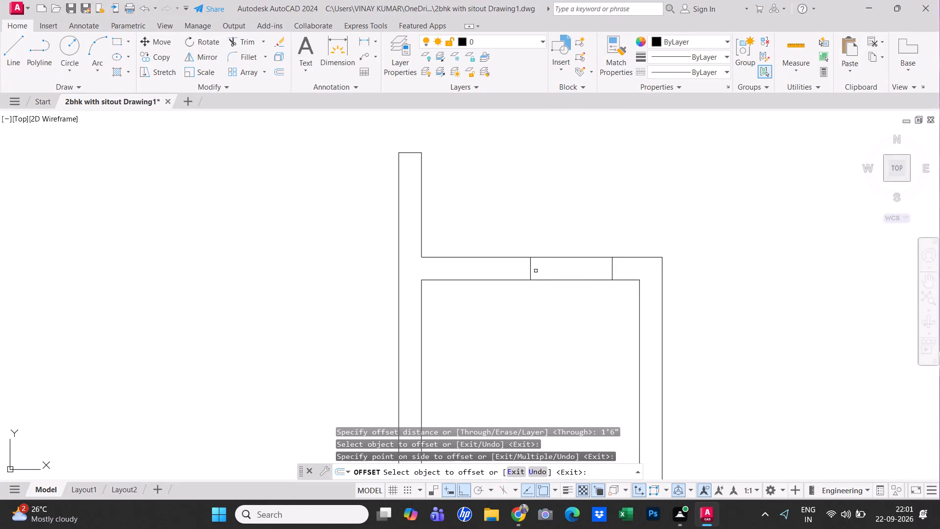
left_click(531, 274)
left_click(502, 278)
key("Escape")
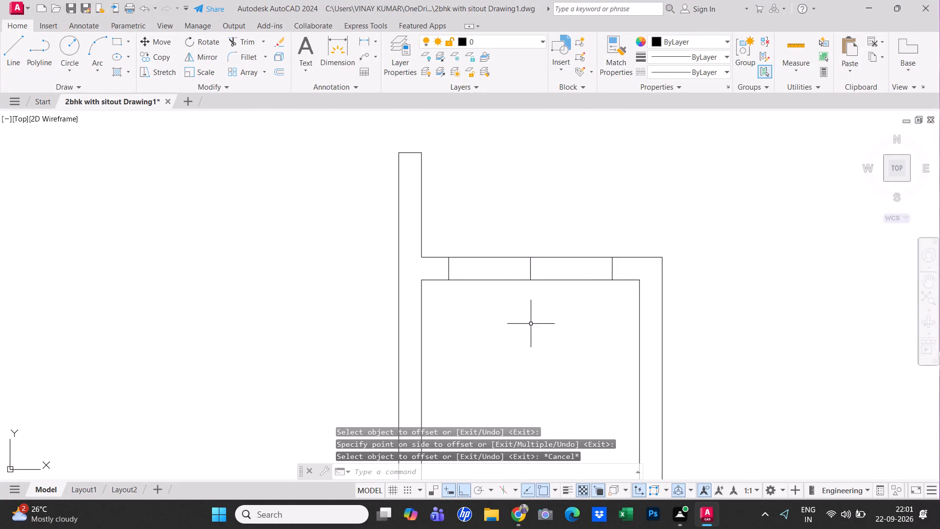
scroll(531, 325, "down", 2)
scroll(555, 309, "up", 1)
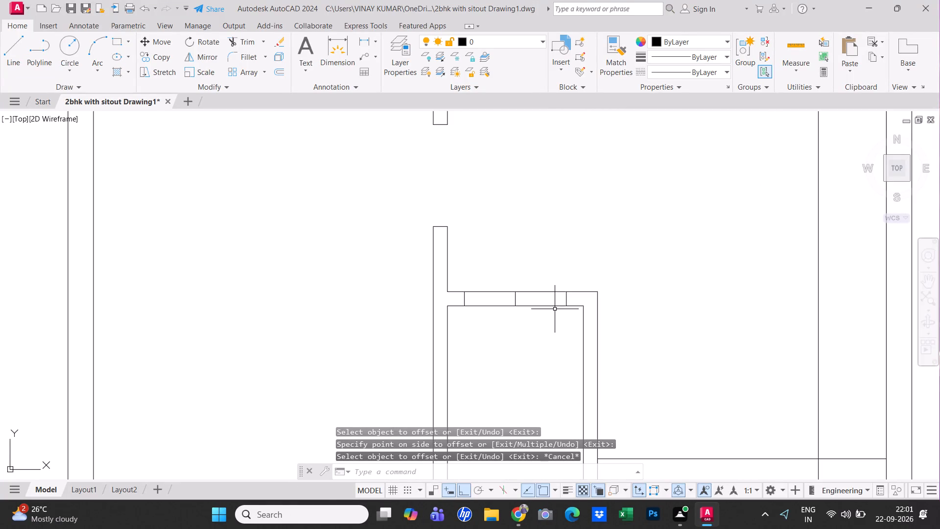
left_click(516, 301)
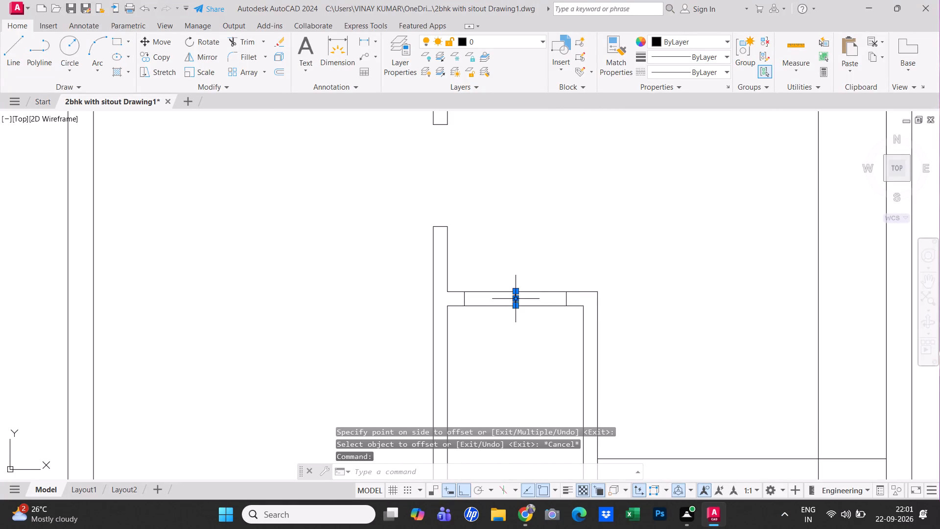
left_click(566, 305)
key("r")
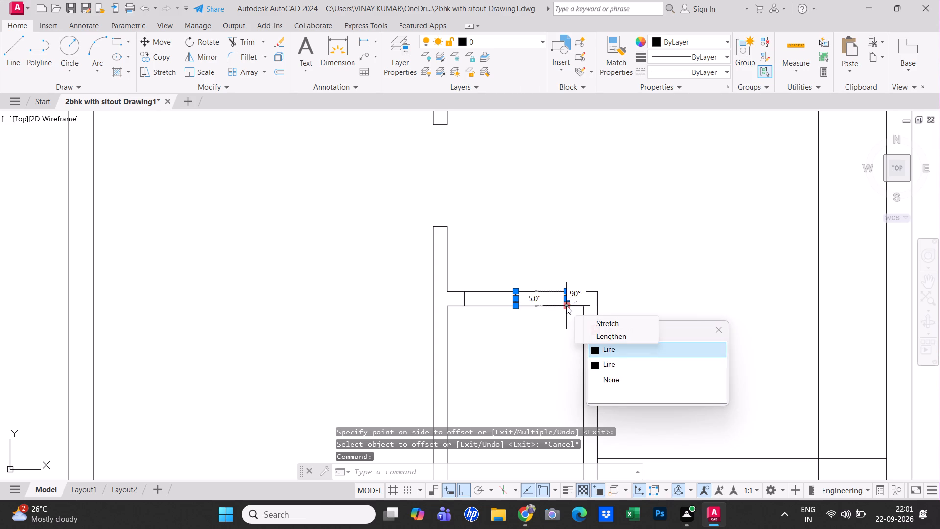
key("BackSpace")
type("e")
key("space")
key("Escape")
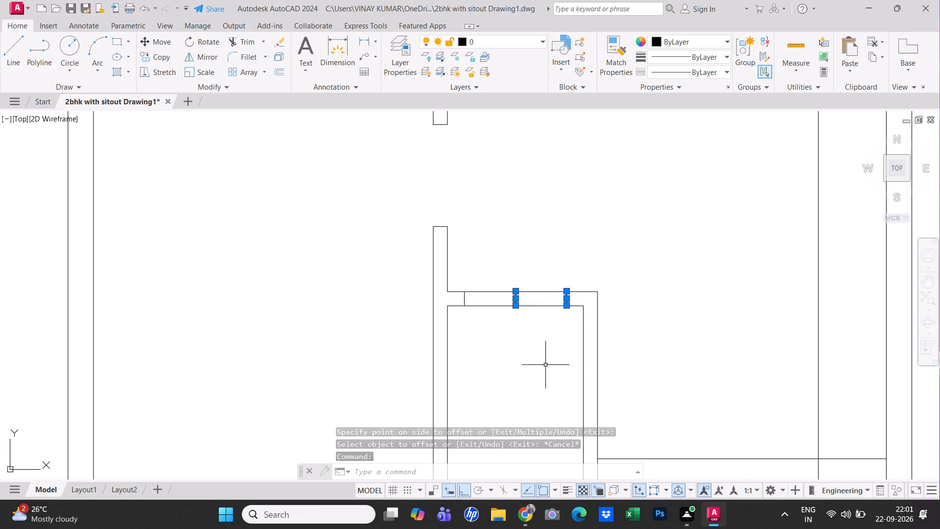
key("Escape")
Erase the right and middle cross lines in the small room's top partition.
left_click(568, 300)
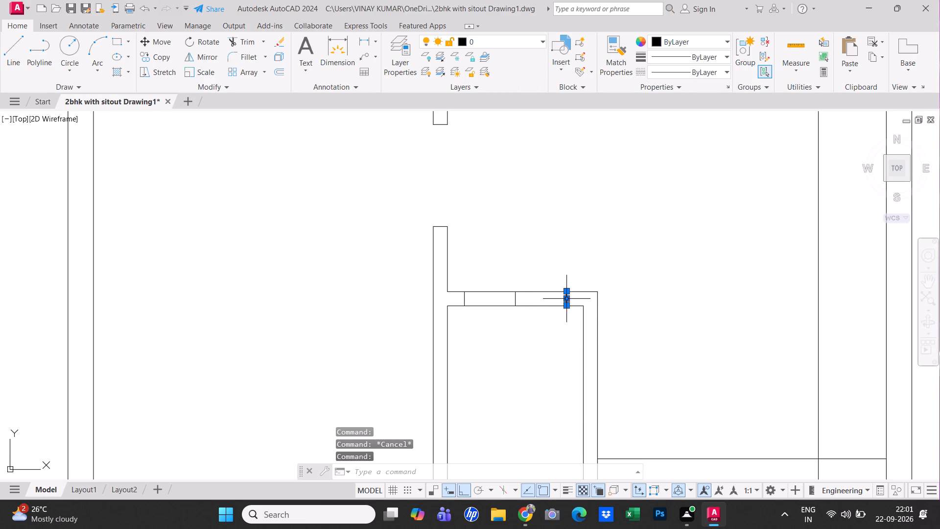
type("e")
key("space")
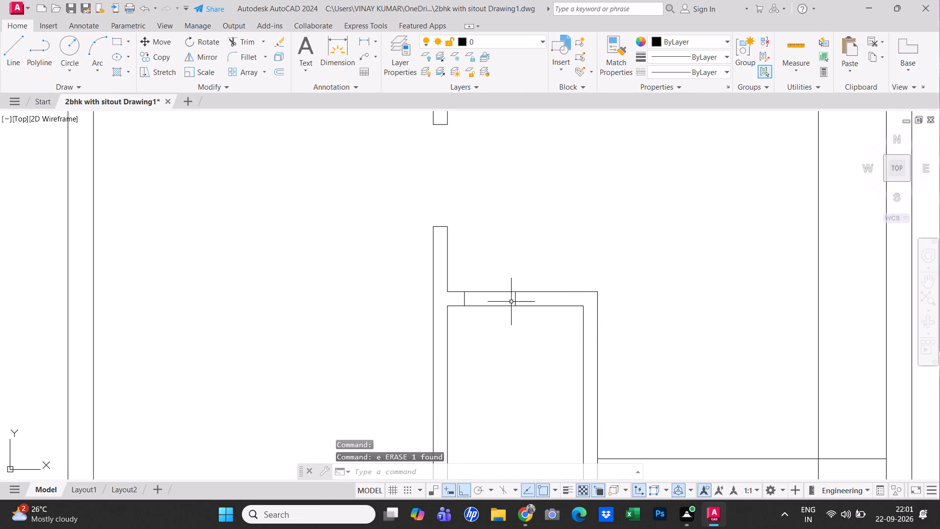
left_click(515, 300)
type("e")
key("space")
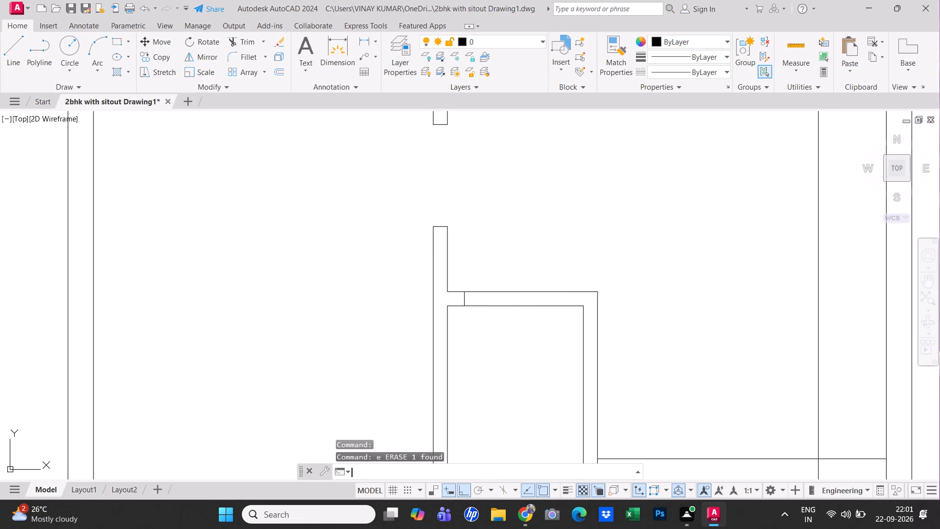
Offset the remaining left cross line in the small room's top partition 2'6" to the right.
key("Escape")
key("Escape")
type("o 2'6\"")
key("Return")
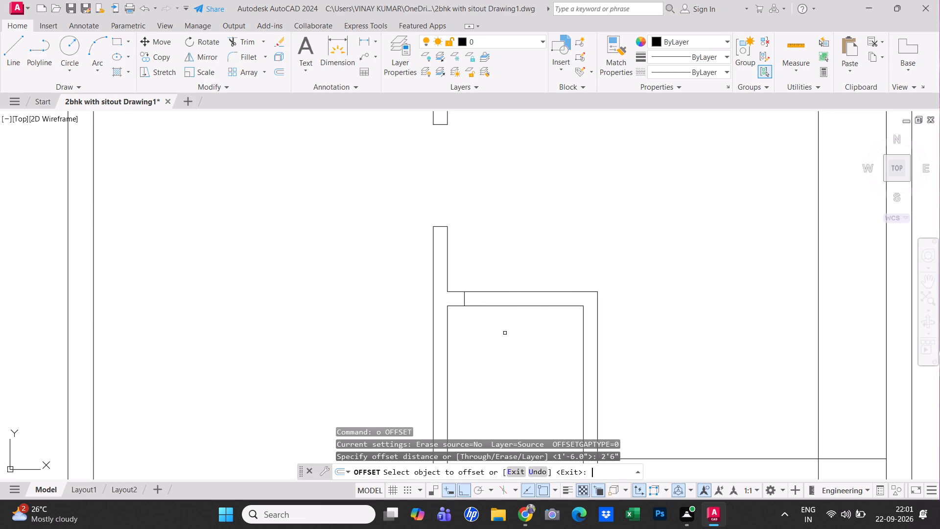
left_click(463, 300)
left_click(547, 300)
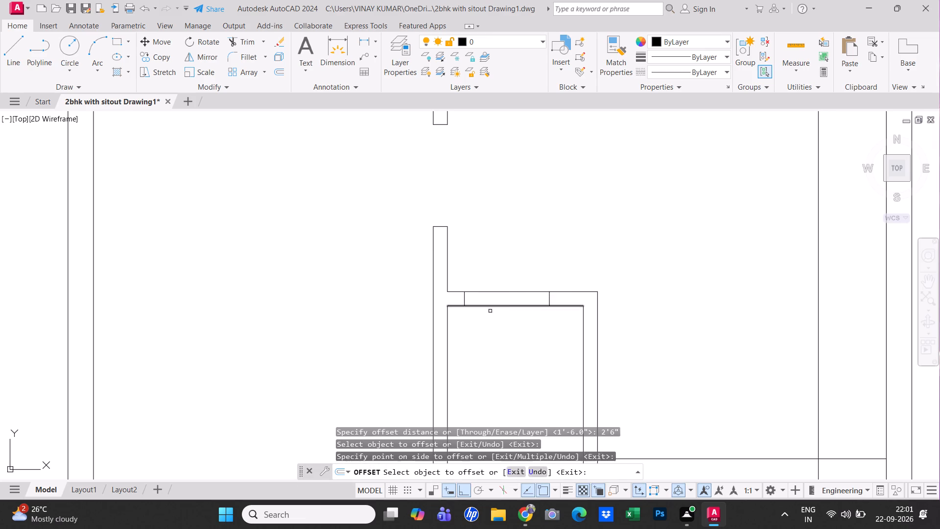
key("Escape")
Trim the small room's top partition edges between the two cross lines to cut the 2'6" opening.
scroll(498, 346, "down", 1)
key("Escape")
type("tr")
key("space")
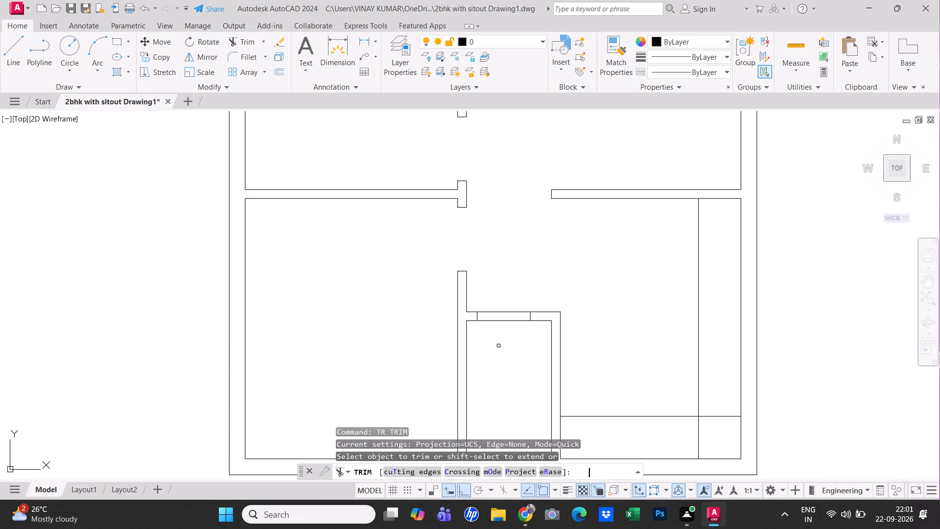
left_click(498, 346)
left_click_drag(521, 248, 522, 268)
left_click_drag(516, 337, 516, 330)
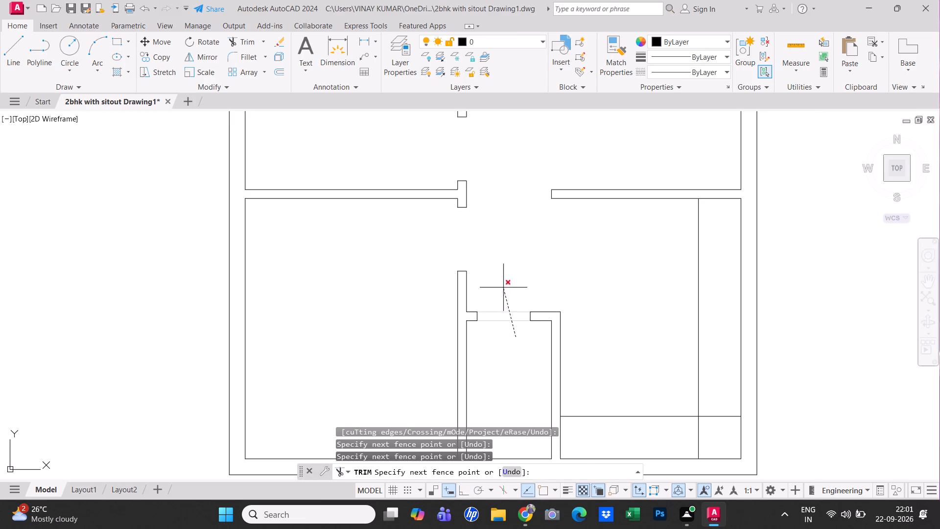
left_click(503, 283)
Trim the overlapping ends of the 2' offset lines in the lower-right room so they meet at a corner.
scroll(498, 309, "down", 2)
scroll(574, 358, "up", 1)
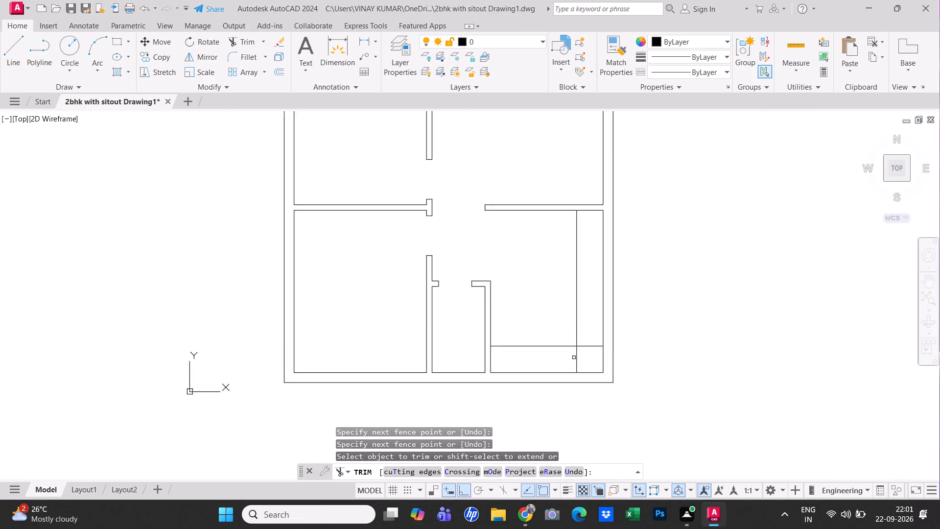
scroll(574, 358, "up", 2)
left_click(614, 313)
left_click(554, 371)
scroll(554, 371, "down", 4)
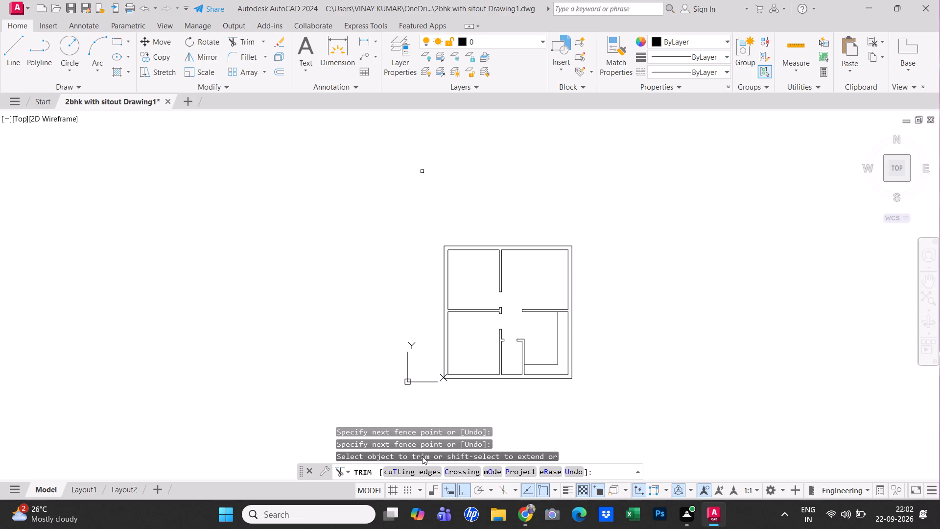
scroll(511, 280, "up", 1)
Draw an outline from the house's top-left outer corner, 6' up and extending 6' beyond the right side, ending at the bottom-right corner.
key("Escape")
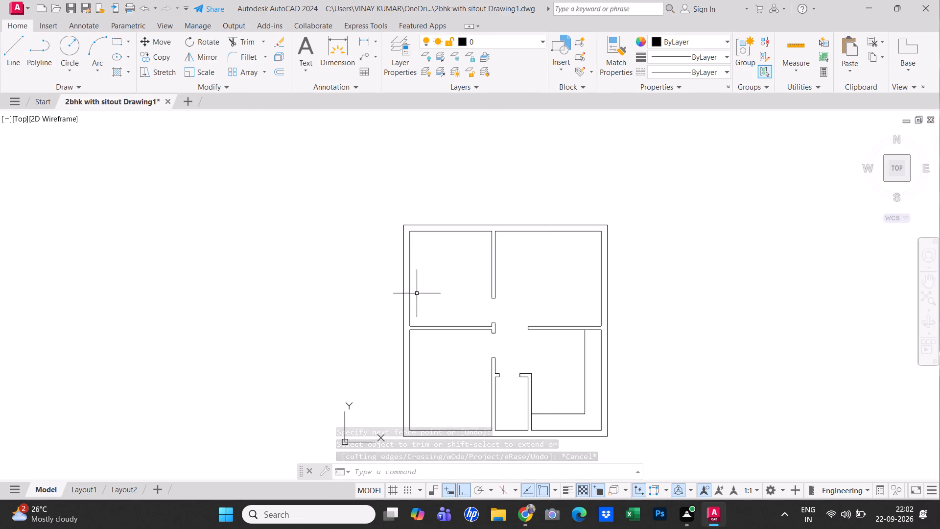
middle_click_drag(359, 277, 259, 258)
scroll(362, 269, "down", 1)
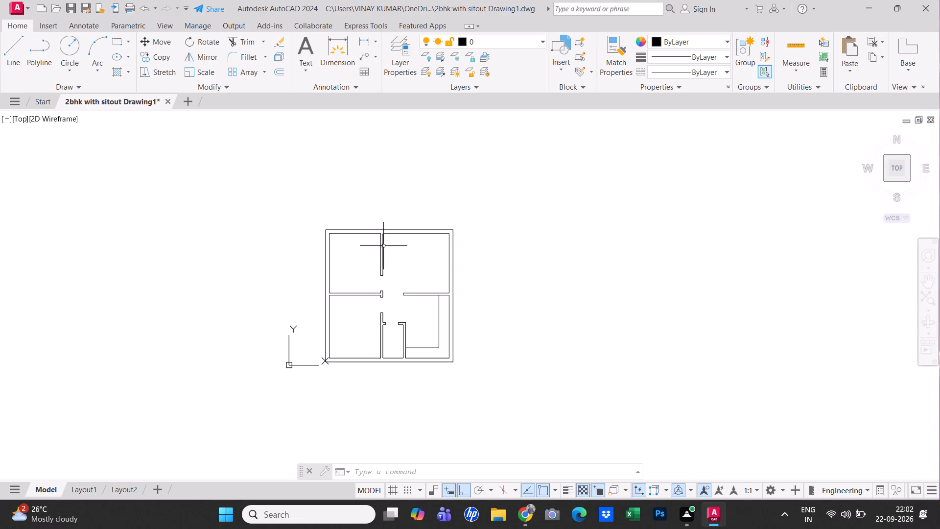
scroll(383, 245, "up", 1)
scroll(364, 253, "down", 1)
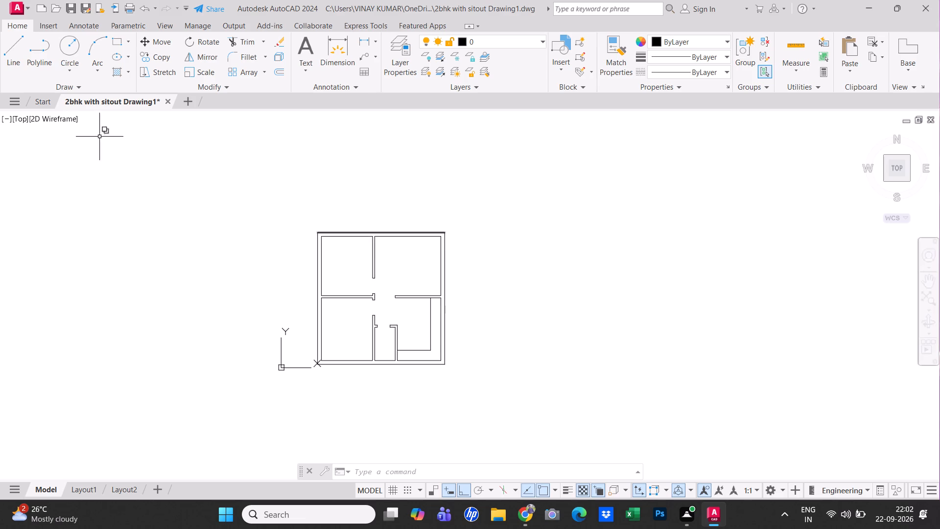
left_click(15, 49)
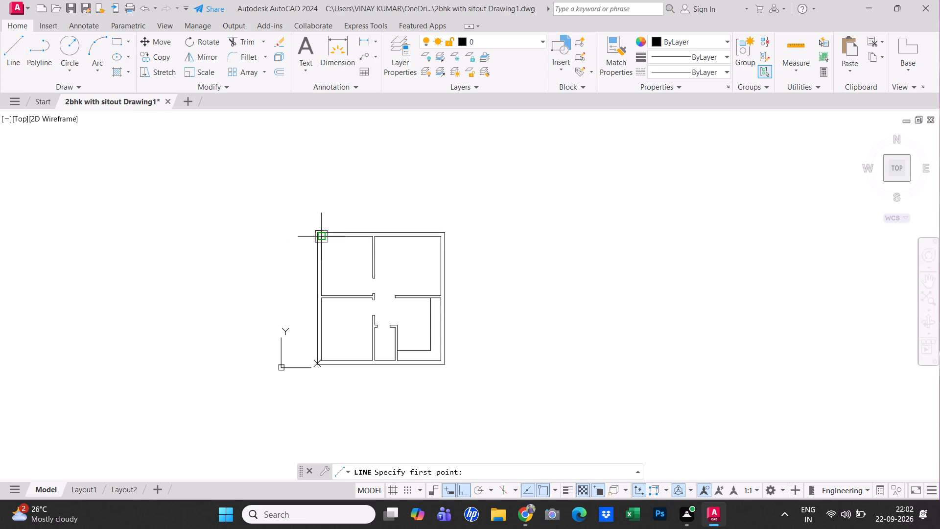
left_click(316, 229)
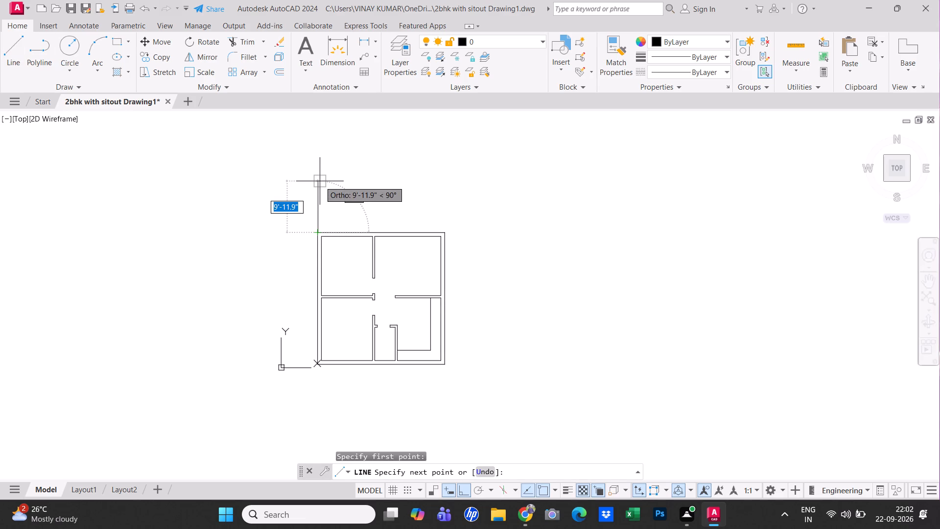
type("6'")
key("Return")
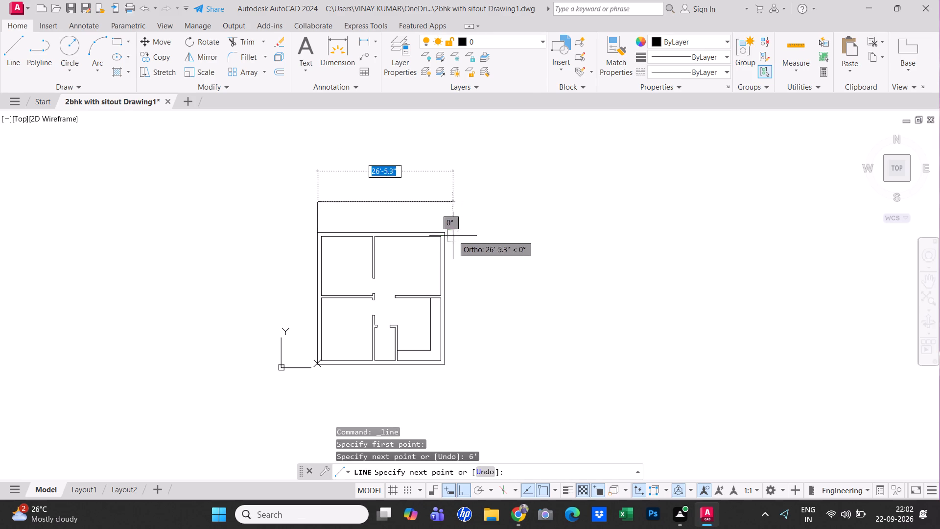
left_click(447, 202)
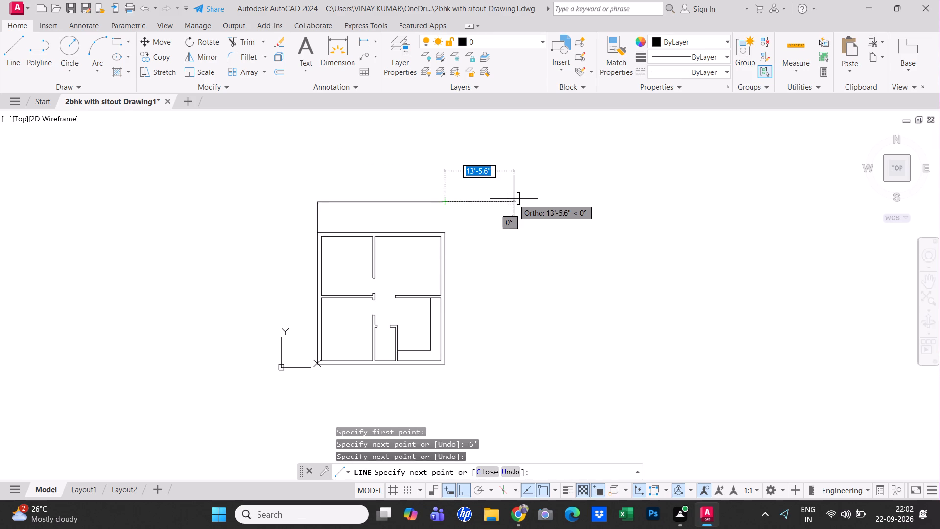
type("6'")
key("Return")
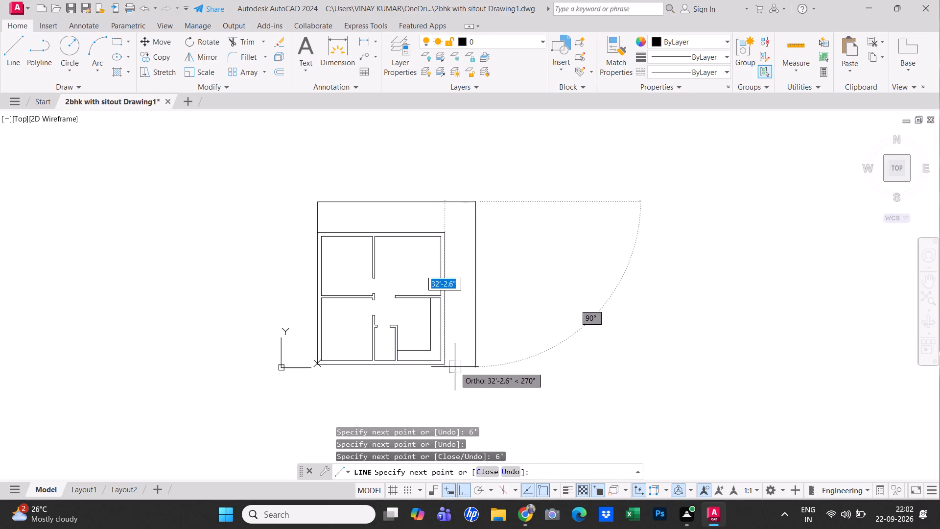
left_click(476, 367)
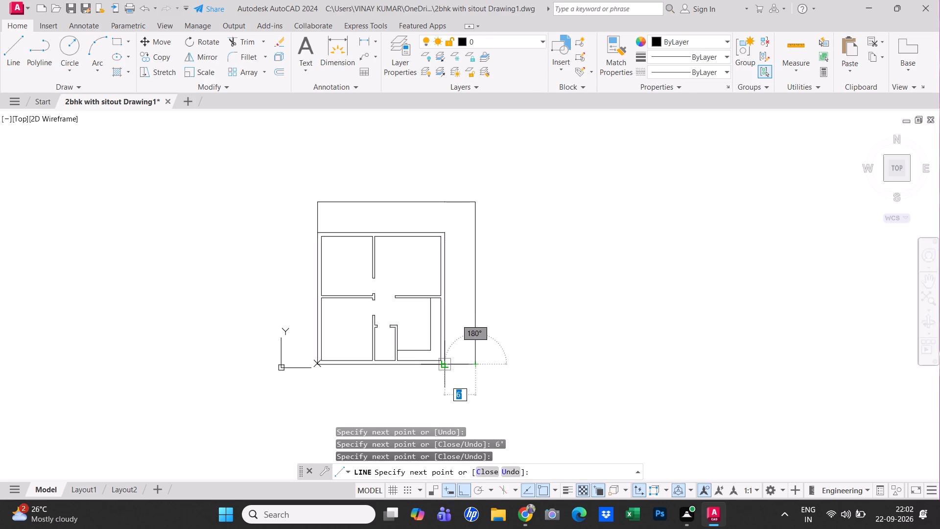
left_click(443, 366)
key("Escape")
Draw a horizontal line about 10'-9" long from the midpoint of the top strip's left edge, ending in line with the upper partition's left face.
scroll(294, 163, "up", 2)
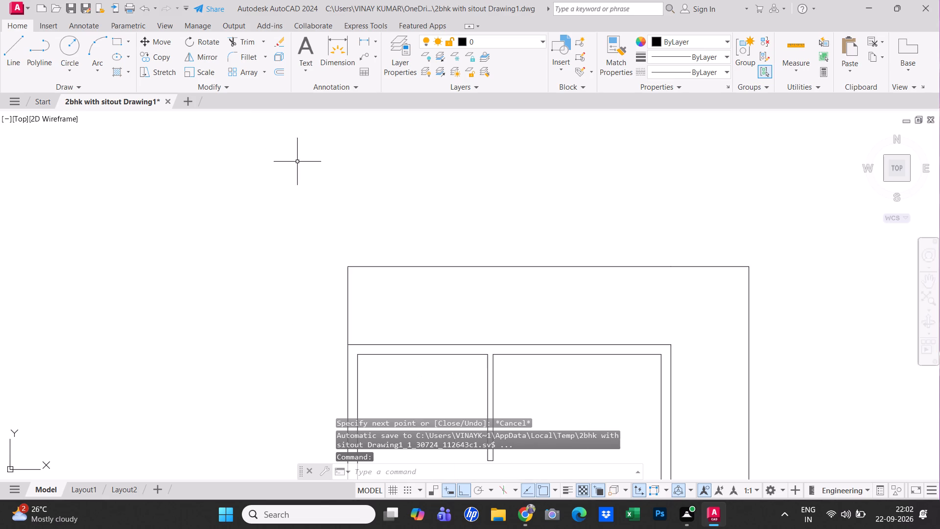
left_click(24, 39)
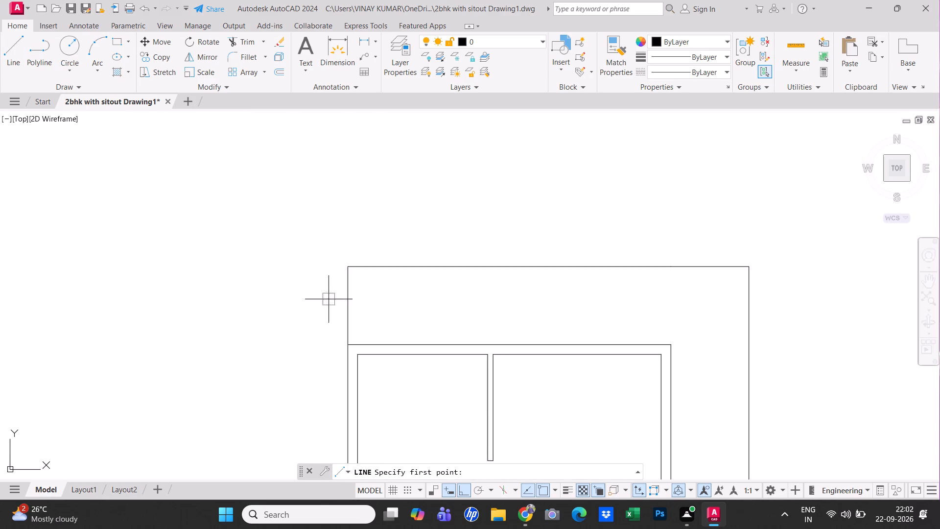
left_click(346, 307)
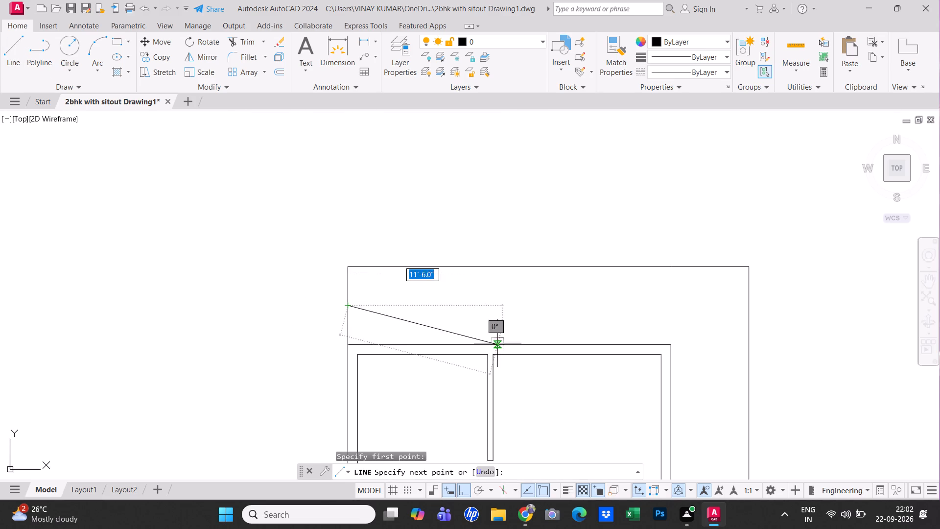
left_click(489, 308)
key("Escape")
Draw vertical lines from the horizontal line's right end up to the outer top line and down to the upper partition's left corner.
scroll(459, 297, "down", 1)
middle_click_drag(464, 315, 414, 240)
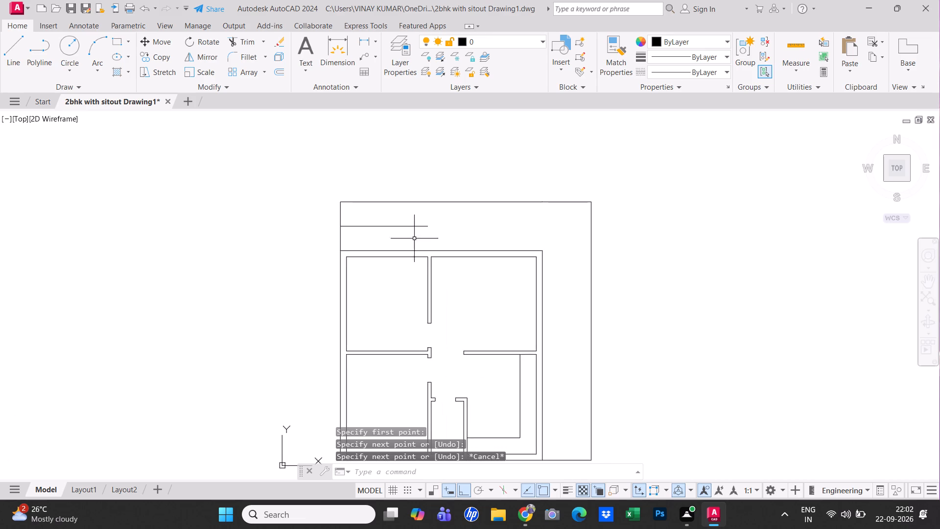
scroll(514, 289, "down", 1)
scroll(521, 295, "up", 1)
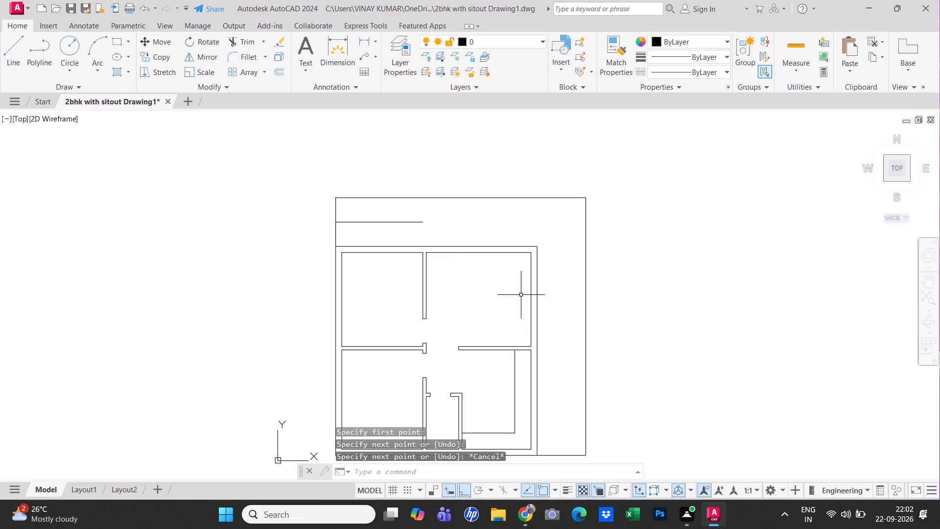
key("Escape")
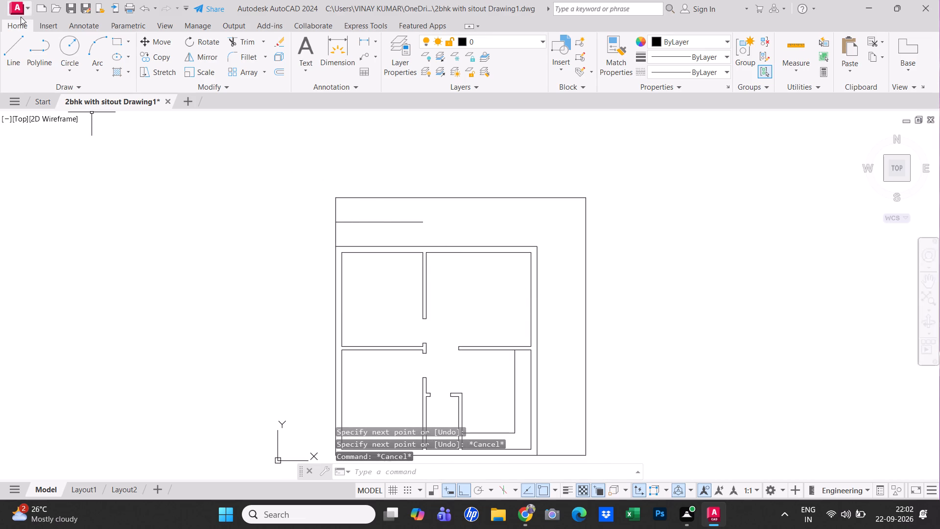
left_click(14, 43)
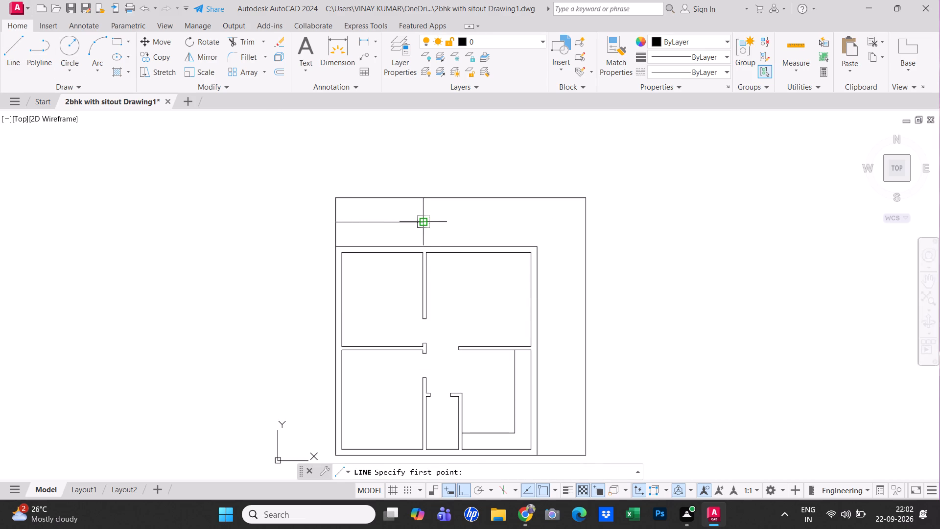
left_click(423, 221)
left_click(423, 193)
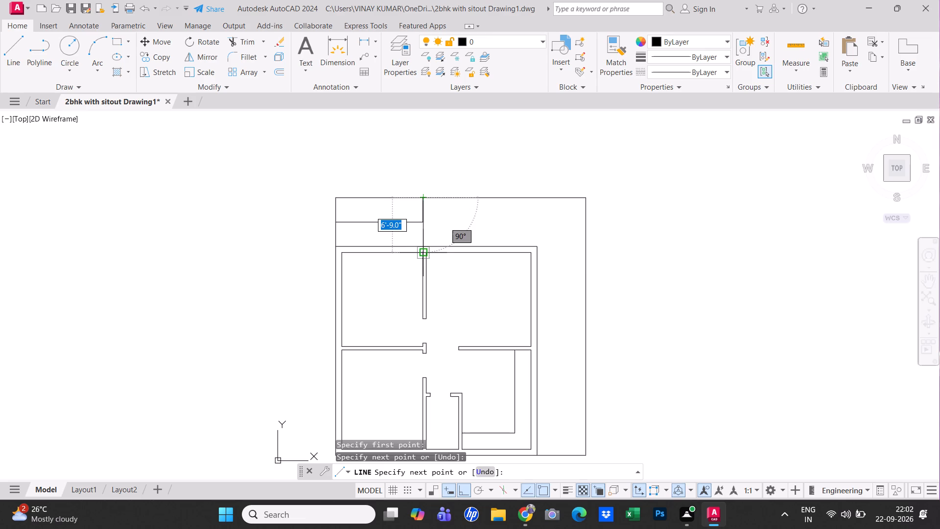
left_click(423, 250)
key("Escape")
Trim the vertical line's overlap inside the house's top wall and its portion above the horizontal line.
scroll(442, 238, "up", 2)
key("Escape")
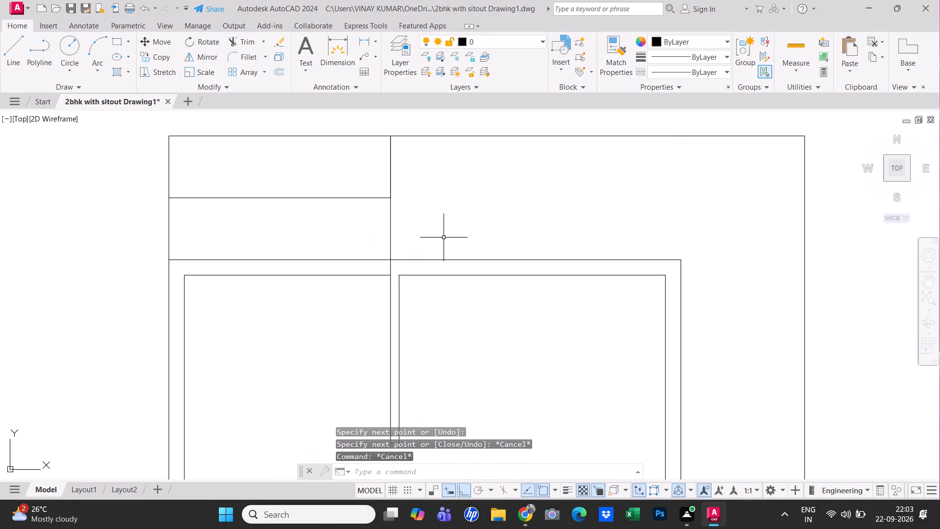
key("t")
type("r")
key("space")
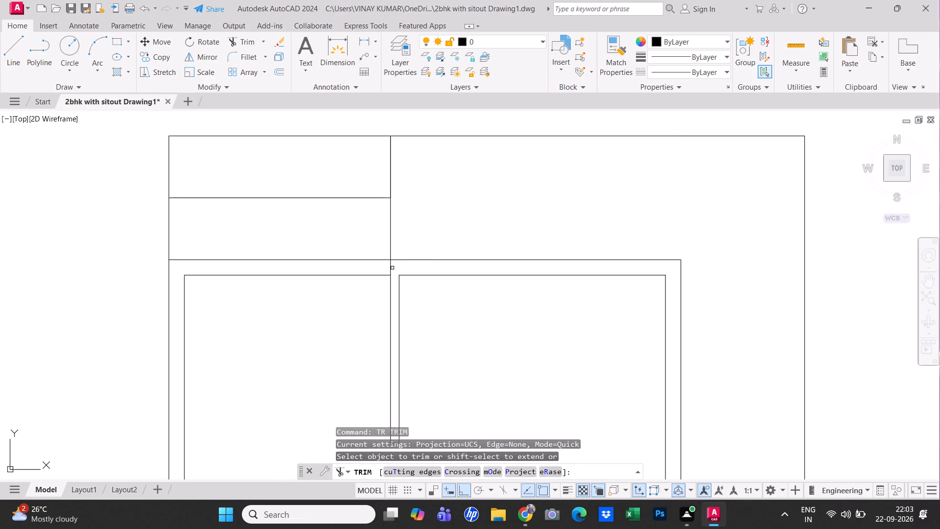
left_click(392, 268)
left_click(393, 187)
left_click(380, 177)
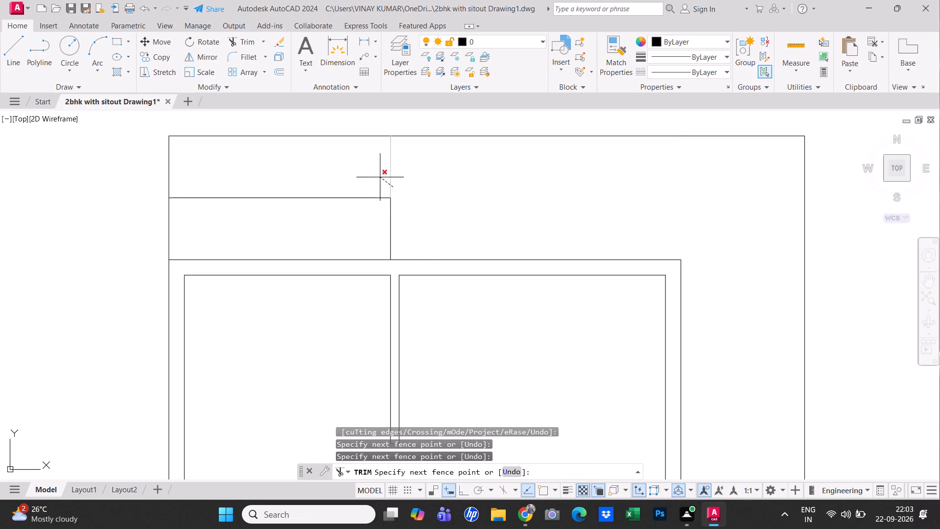
key("Escape")
Stretch the remaining vertical line's upper end up to the outer top line.
left_click(390, 221)
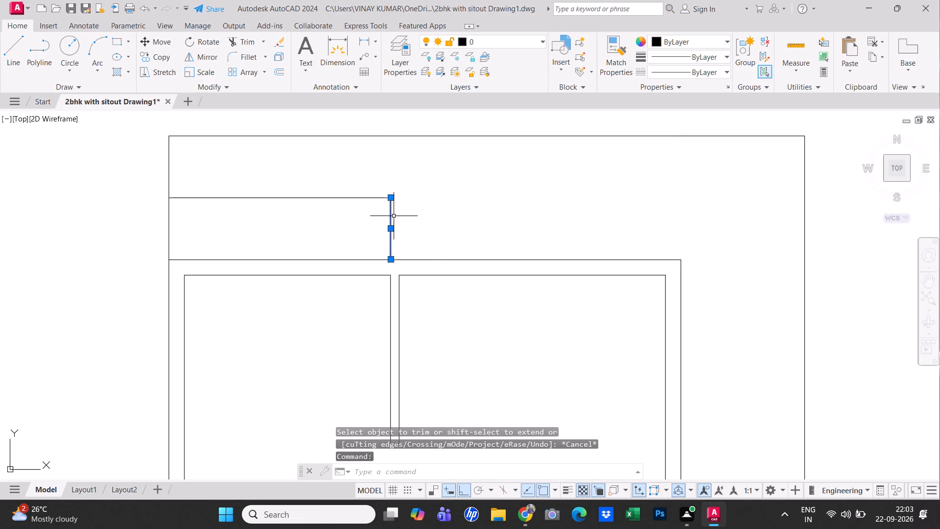
left_click(391, 198)
left_click(392, 136)
key("Escape")
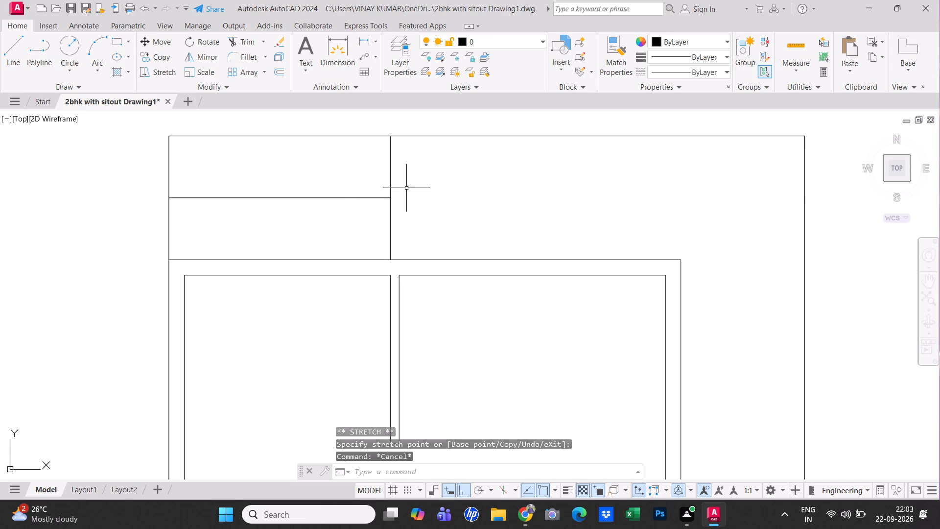
key("Escape")
scroll(407, 197, "down", 1)
key("Escape")
key("Escape")
key("Escape")
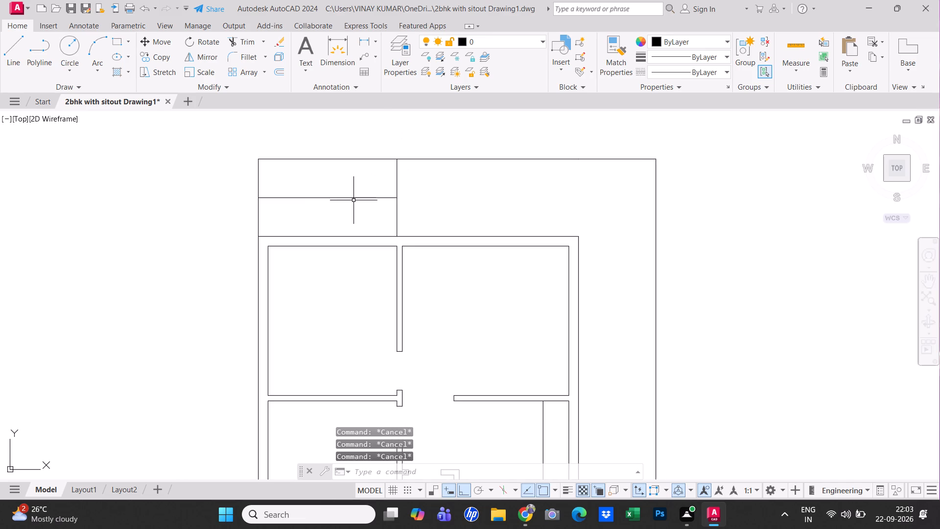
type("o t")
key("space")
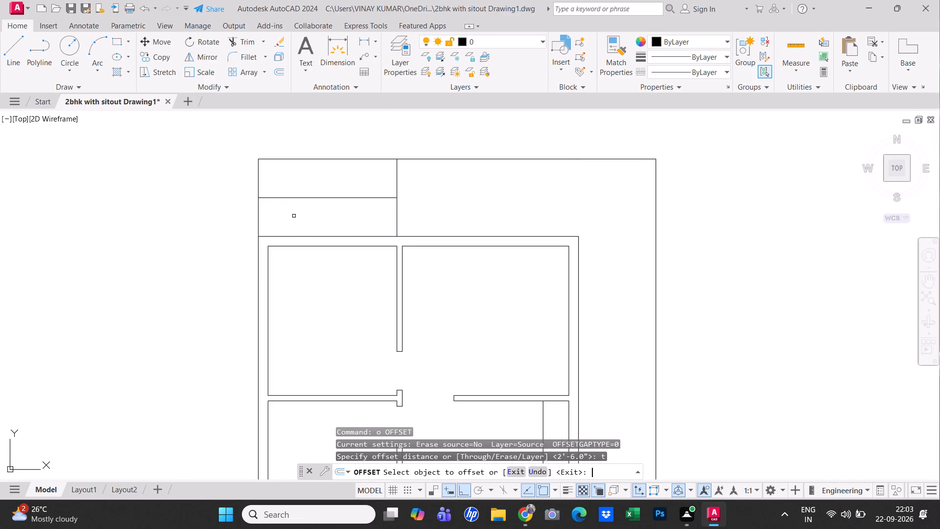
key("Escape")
Offset the top strip's left edge 3' to the right to mark the stair landing.
type("o")
key("space")
type("3'")
key("Return")
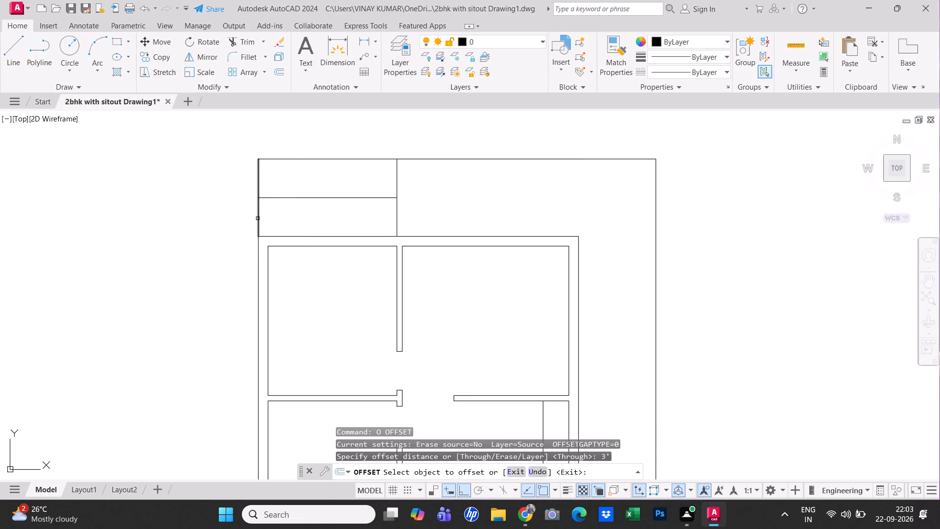
left_click(258, 218)
left_click(298, 213)
key("Escape")
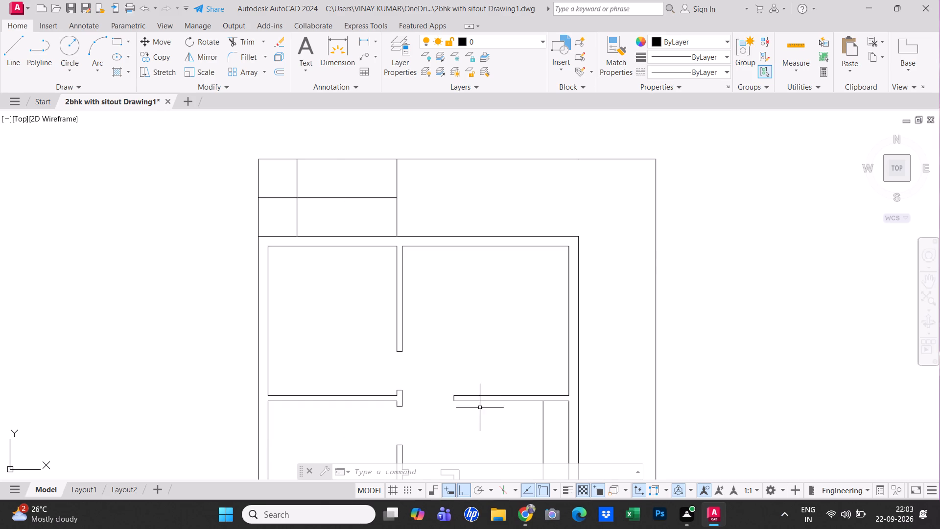
Offset the landing line successively to the right at 9" spacing to create the first four stair tread lines.
key("Escape")
type("o")
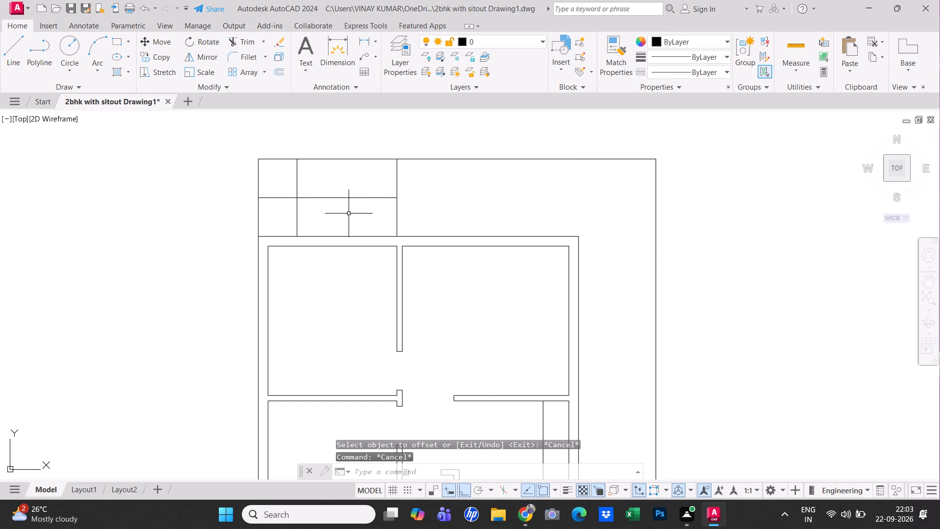
key("space")
type("9\"")
key("Return")
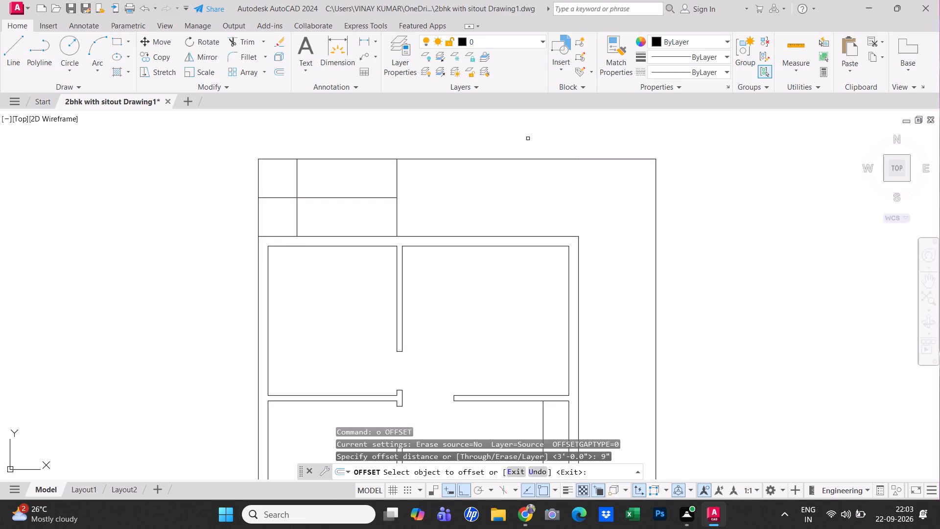
left_click(297, 210)
left_click(331, 202)
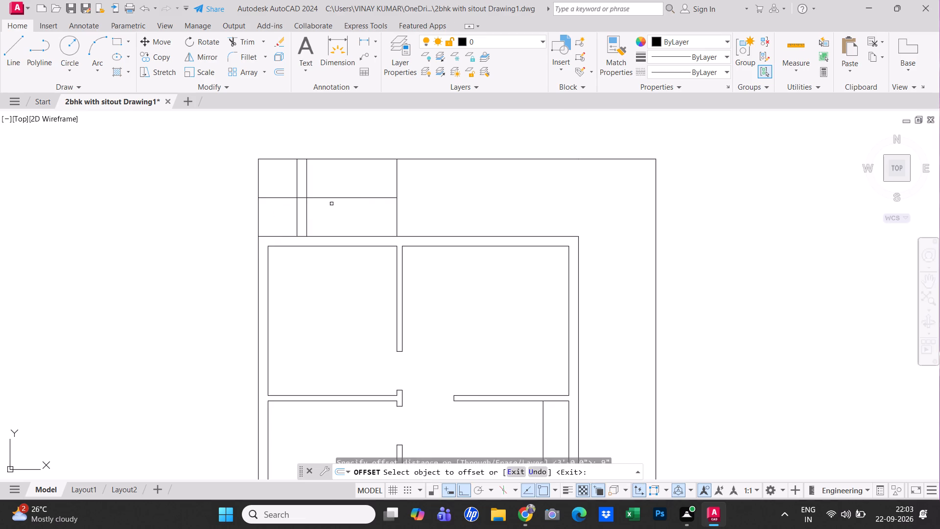
left_click(305, 208)
left_click(335, 203)
left_click(315, 213)
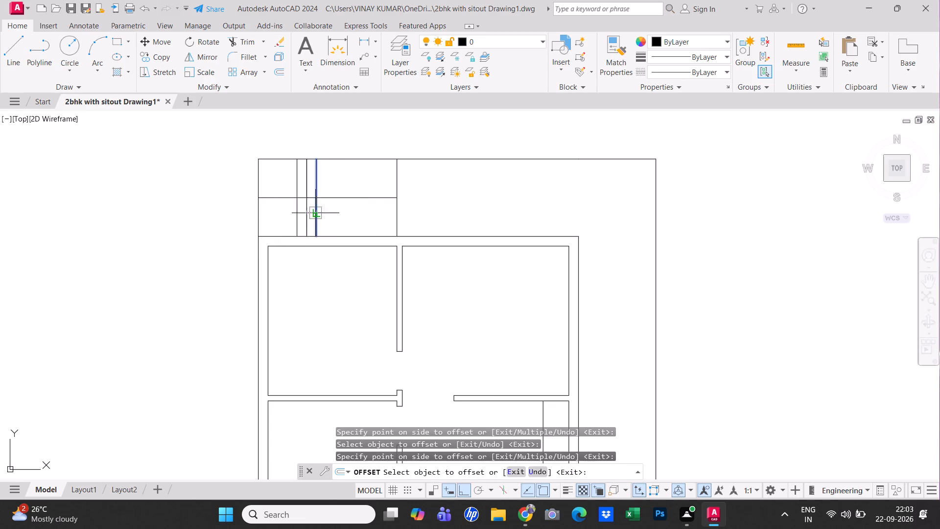
left_click(343, 202)
left_click(325, 212)
left_click_drag(377, 192, 378, 197)
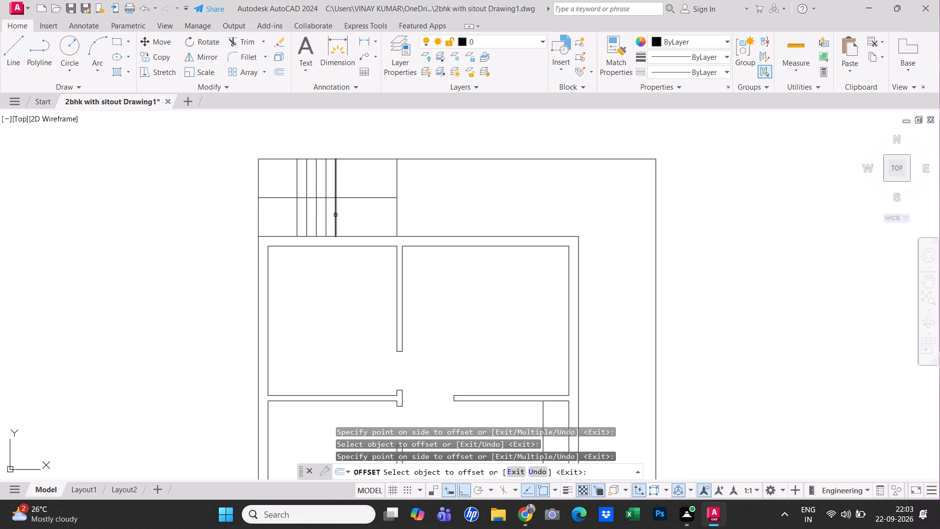
Continue the 9" offsets to the right from the fourth tread line to add tread lines at five more positions.
left_click(335, 215)
left_click(359, 206)
left_click(345, 210)
left_click(368, 205)
left_click(355, 209)
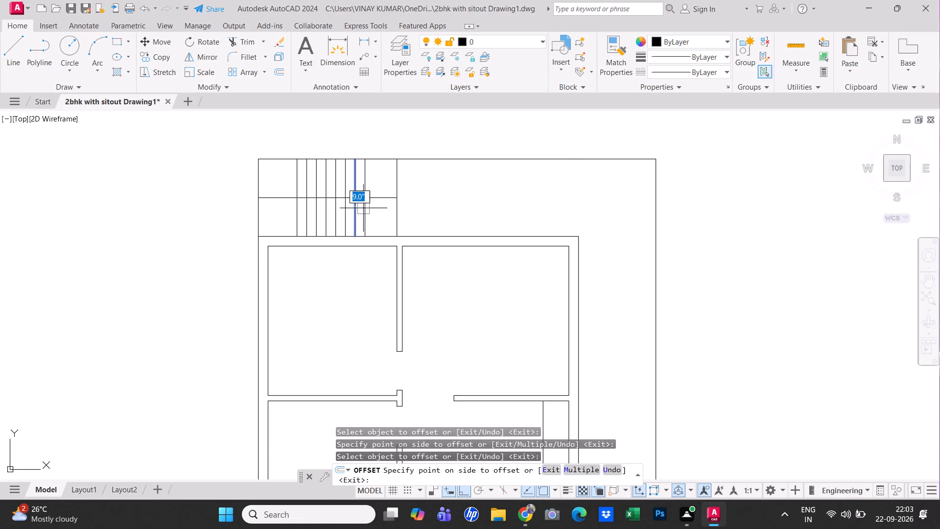
left_click(364, 208)
left_click(366, 207)
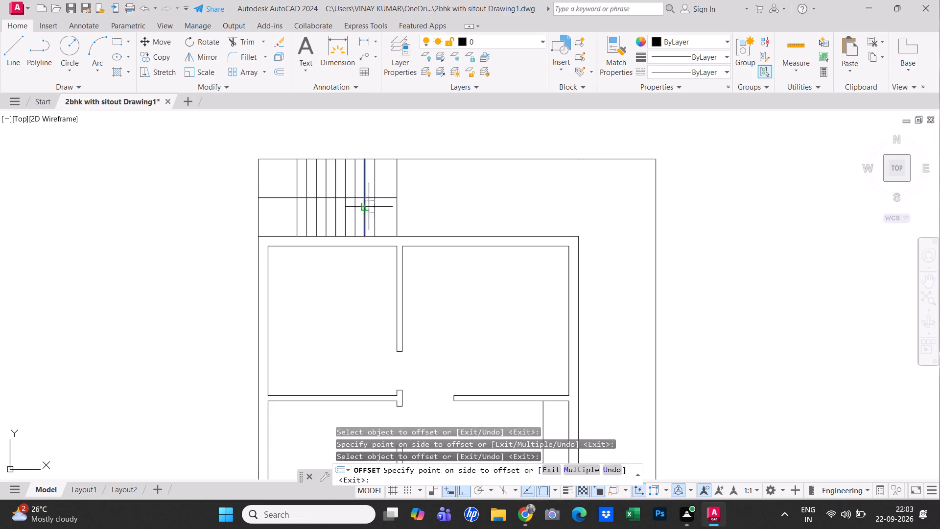
left_click(369, 207)
left_click(366, 209)
left_click_drag(392, 205, 386, 217)
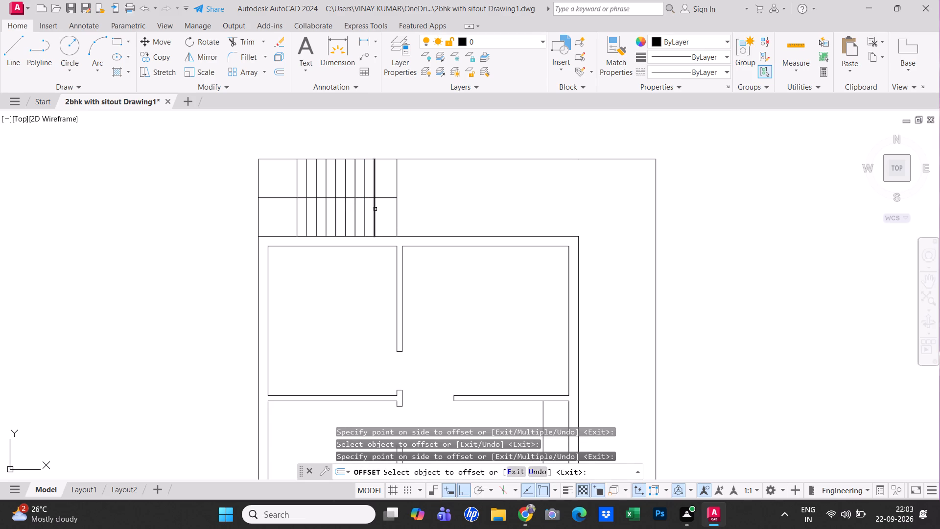
left_click(375, 209)
left_click(383, 206)
Shorten the outer top line by stretching its left end to the staircase's top-right corner.
key("Escape")
left_click(428, 158)
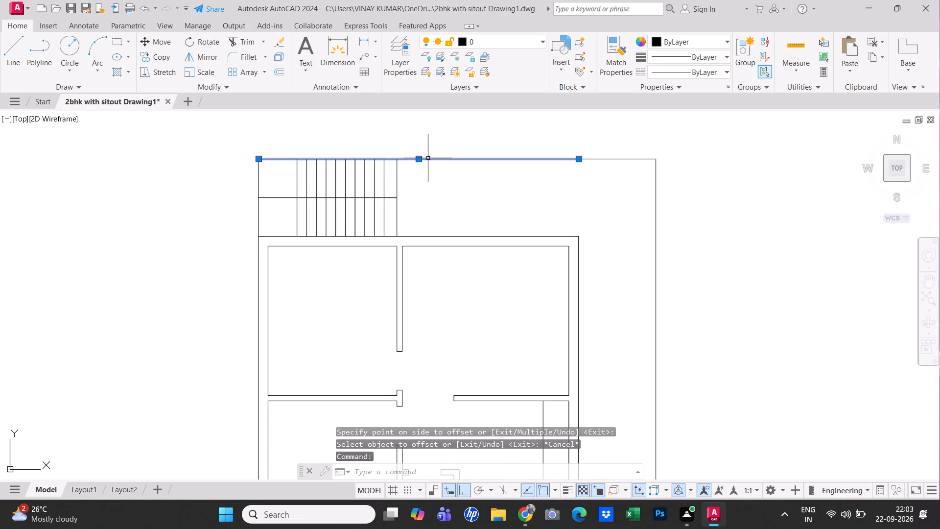
left_click(260, 158)
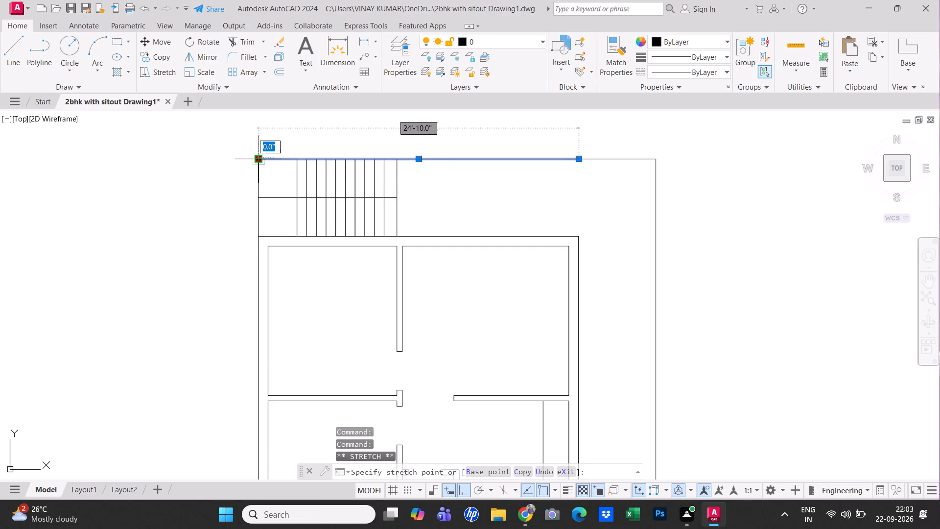
left_click(397, 160)
key("Escape")
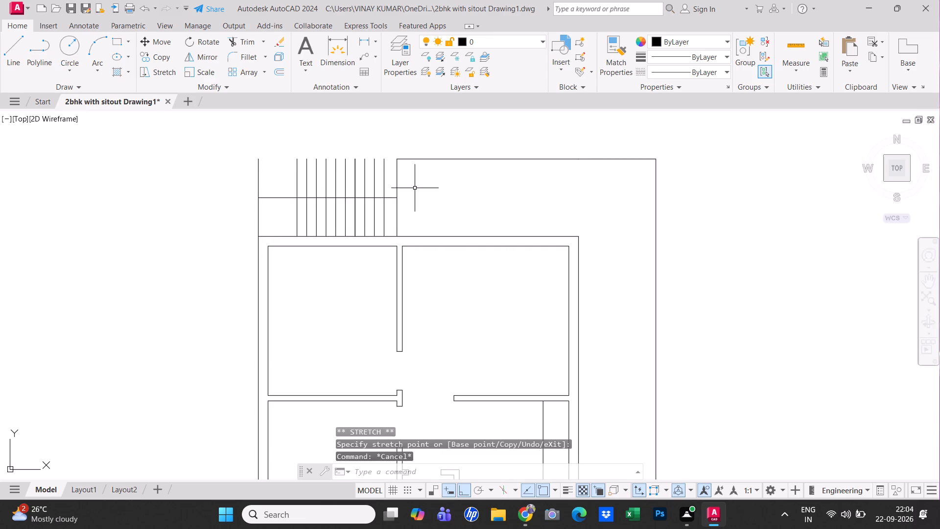
key("Escape")
Draw a separate line closing the staircase's top edge, from its top-right corner to its top-left corner.
left_click(17, 51)
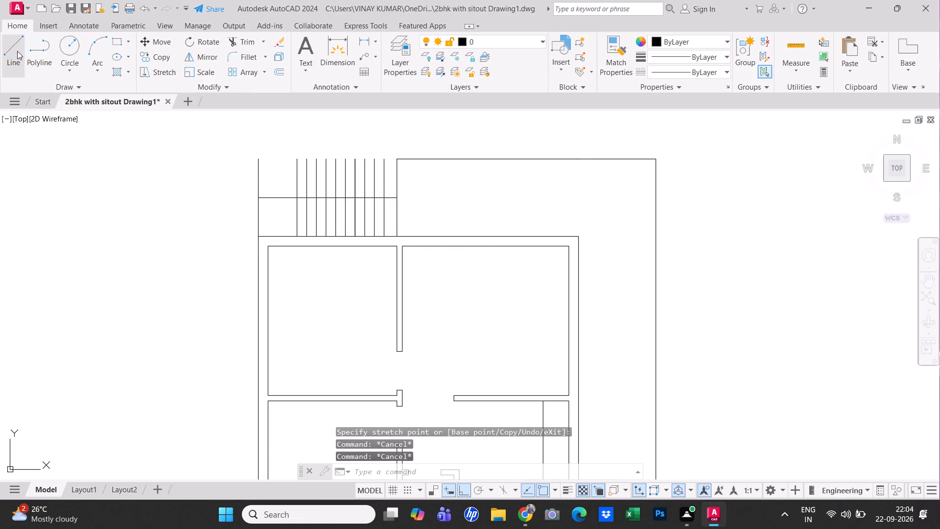
left_click(397, 160)
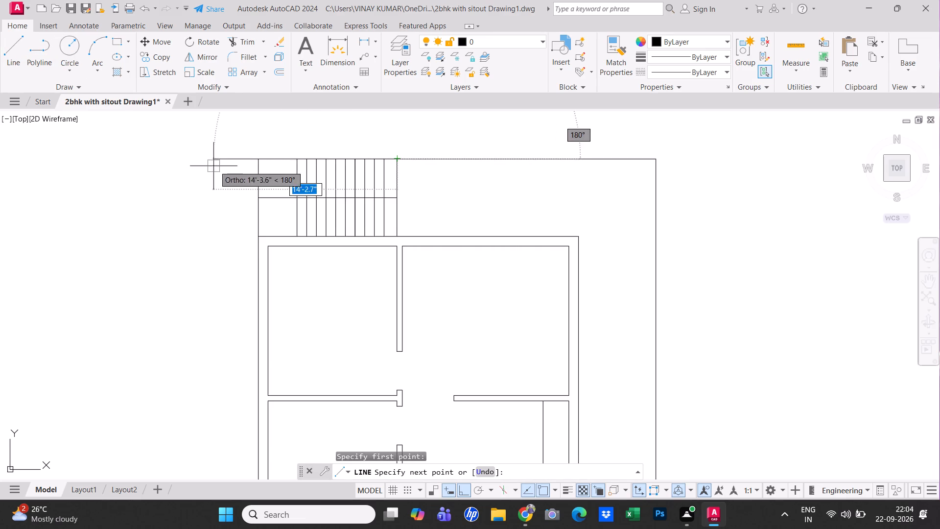
left_click(254, 158)
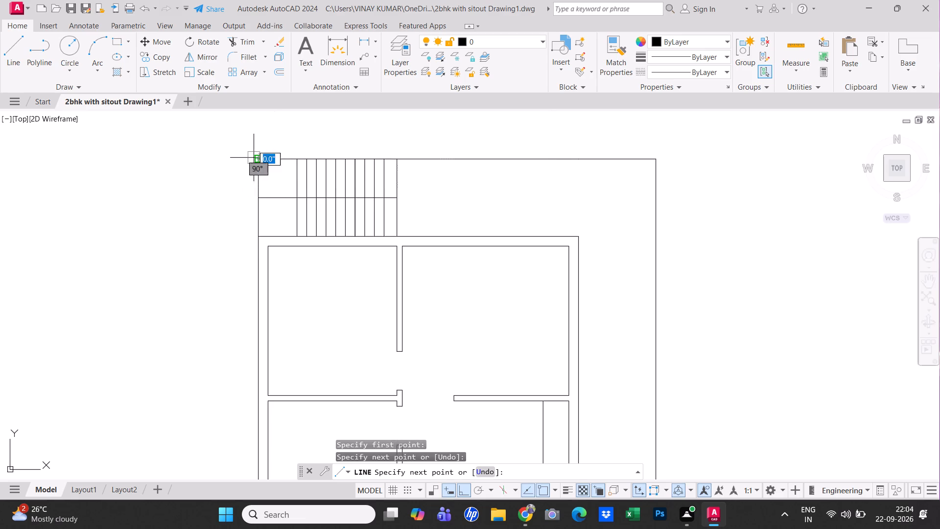
key("Escape")
Create a new layer named line with colour 9.
scroll(285, 196, "down", 2)
scroll(433, 225, "up", 1)
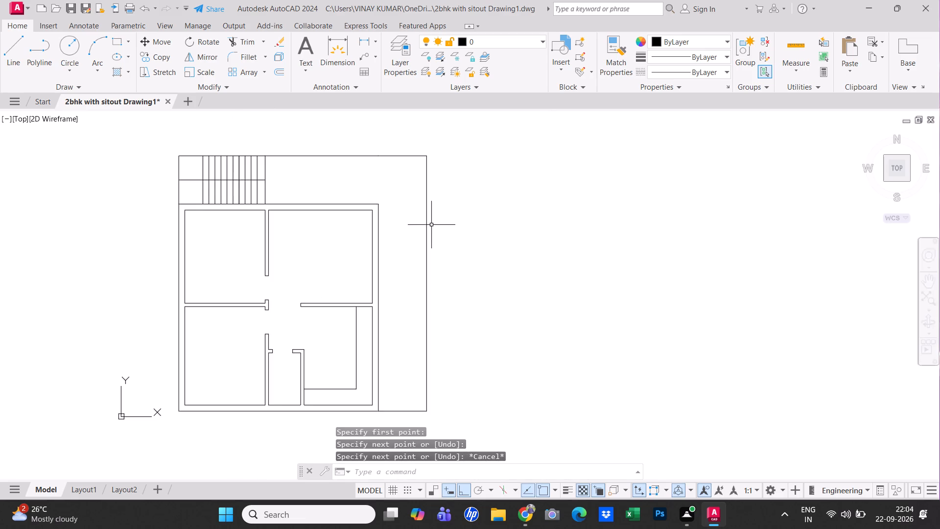
middle_click_drag(363, 189, 309, 171)
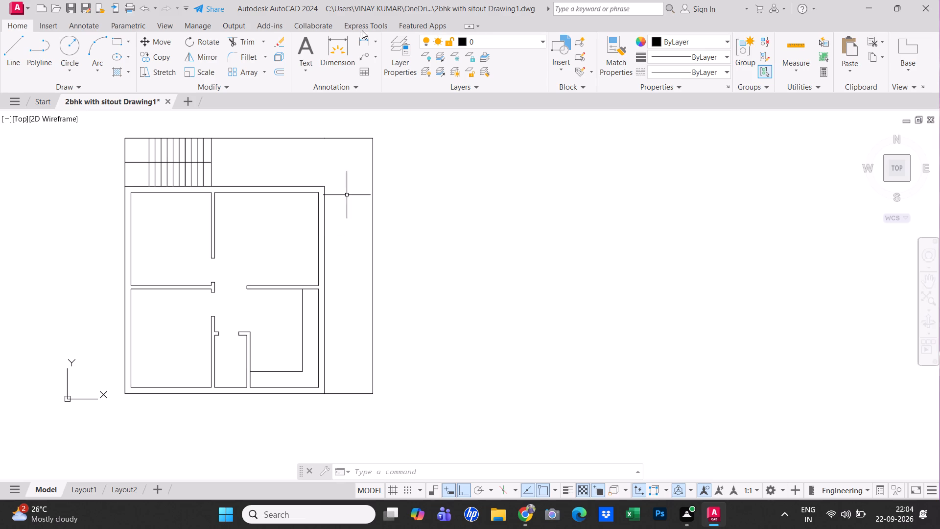
left_click(396, 53)
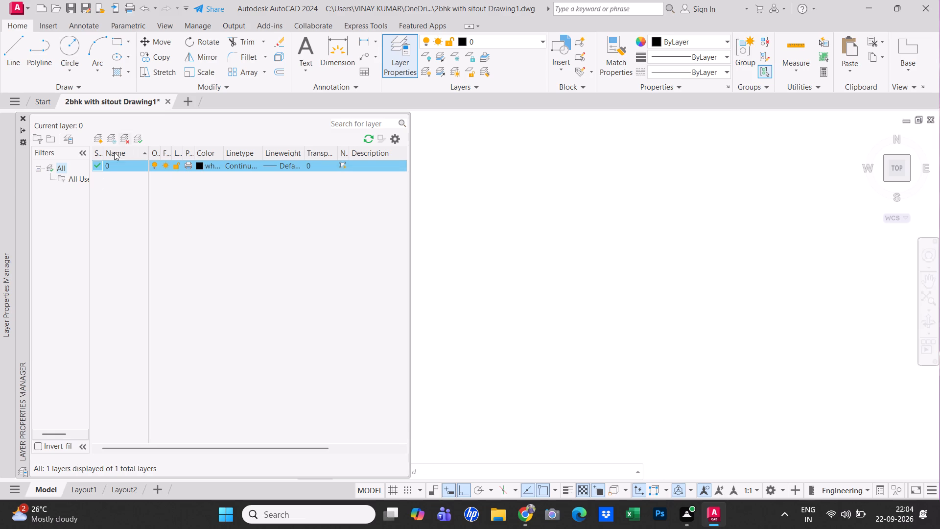
left_click(99, 137)
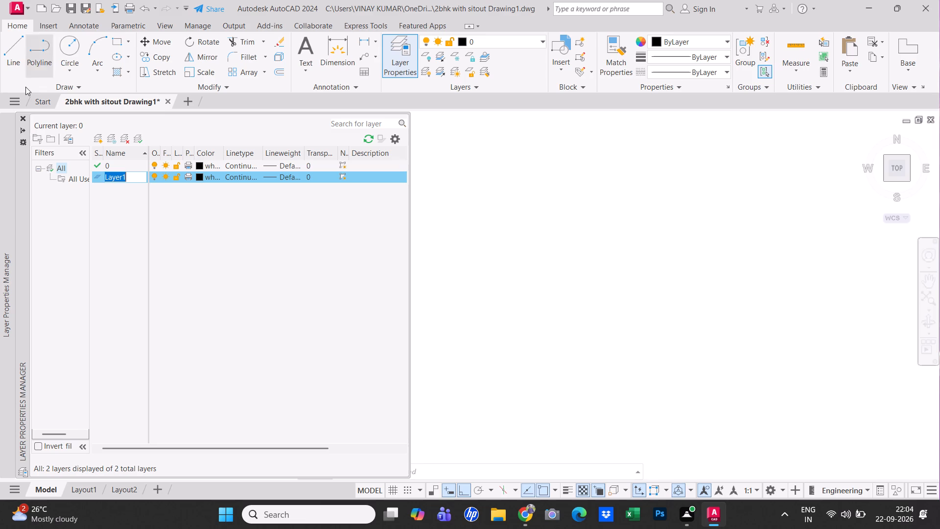
key("BackSpace")
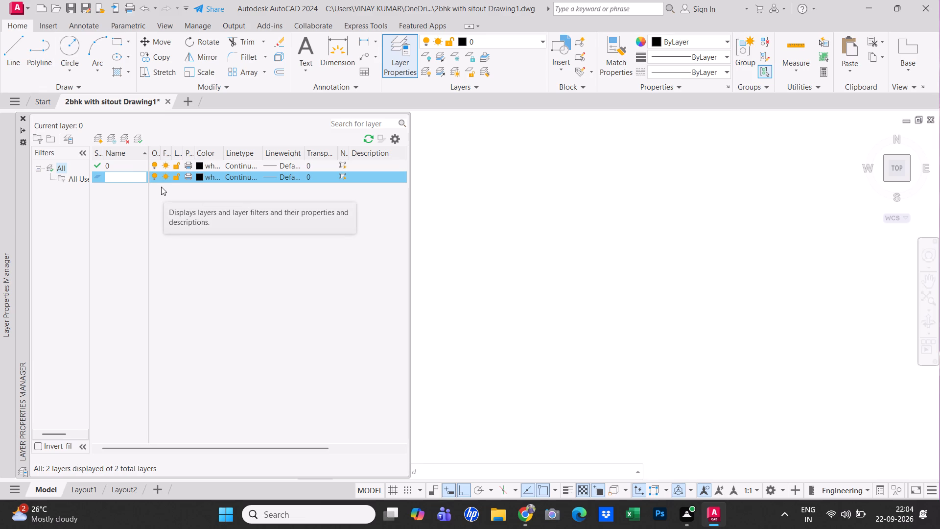
type("linr")
key("BackSpace")
key("e")
left_click(203, 181)
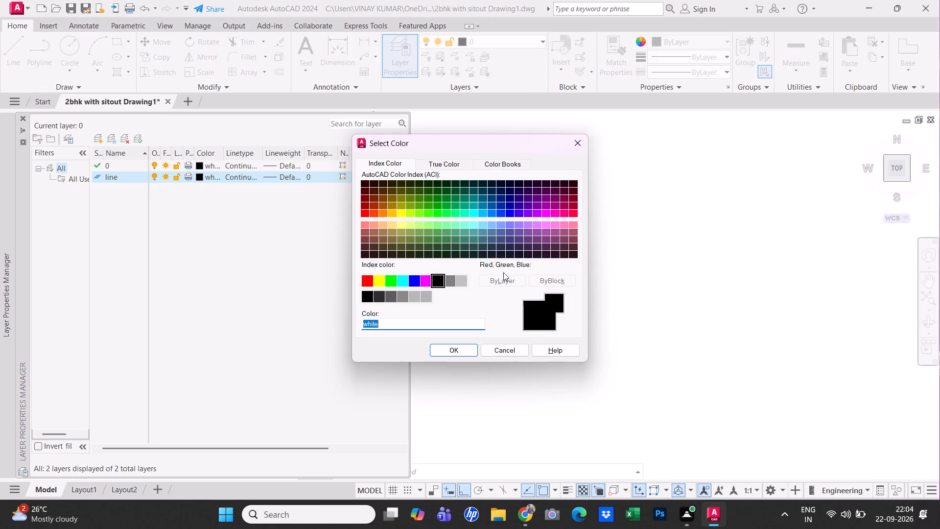
left_click(459, 283)
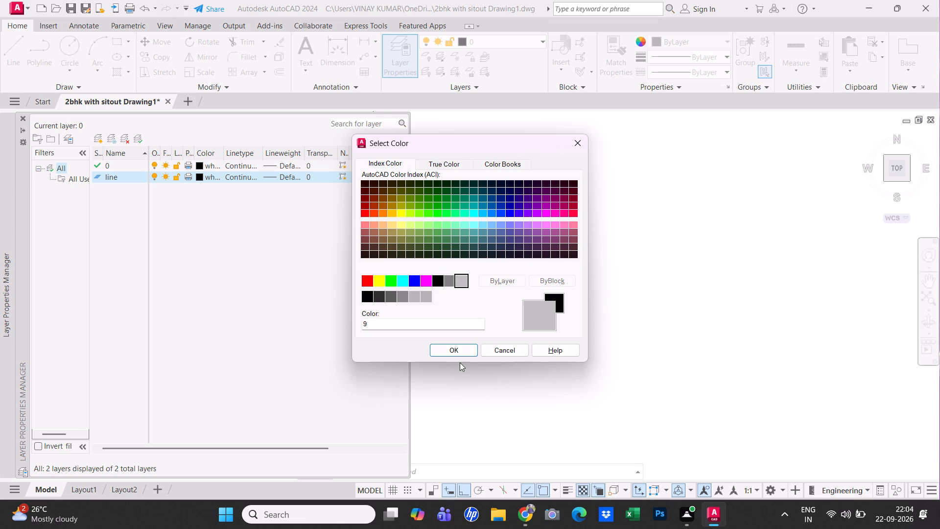
left_click(459, 348)
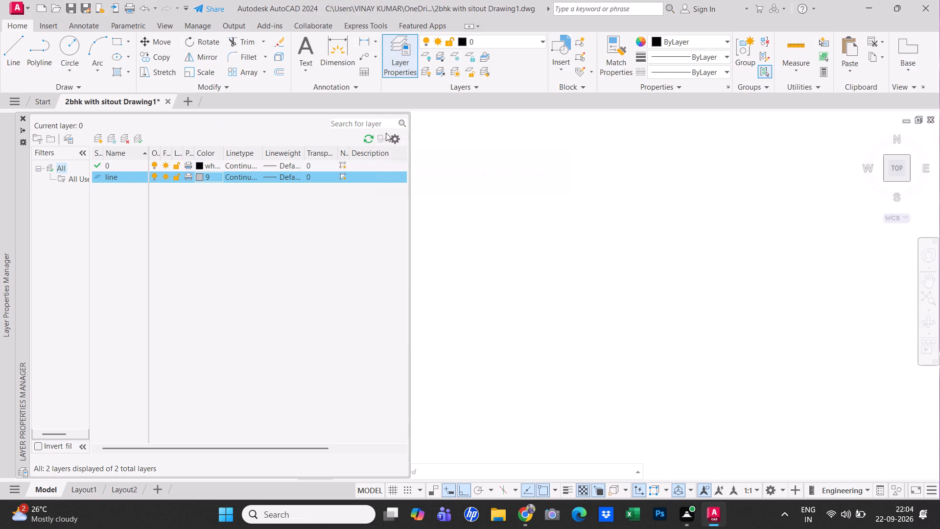
left_click(18, 118)
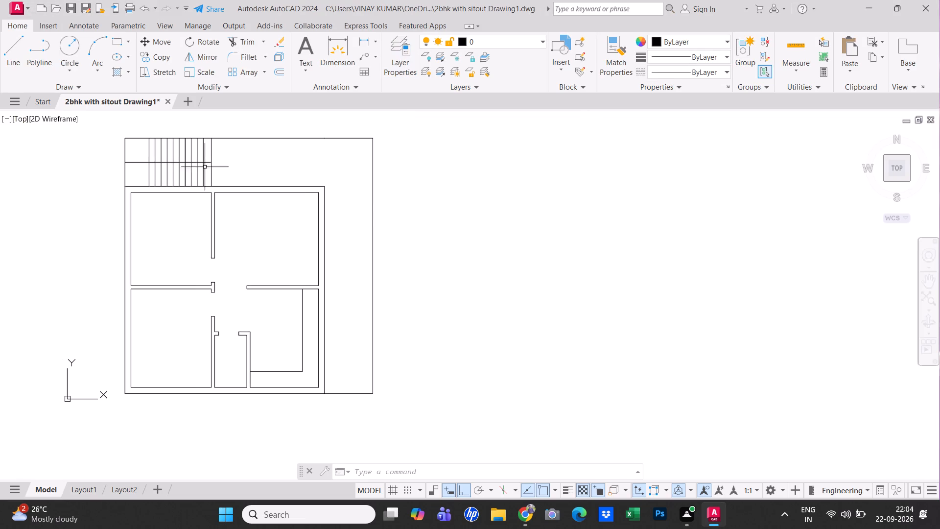
Move the outer strip's top, right and bottom boundary lines beyond the staircase and house to the line layer.
left_click_drag(388, 207, 388, 201)
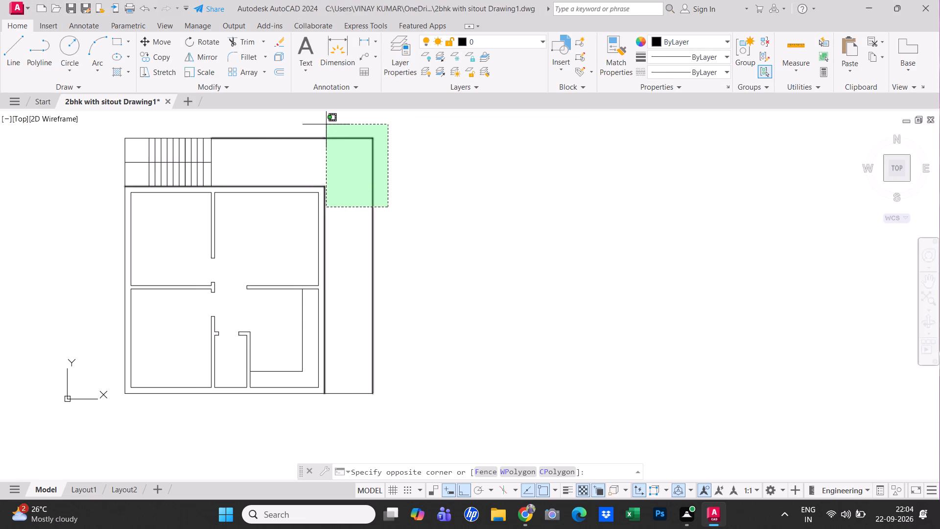
left_click(347, 133)
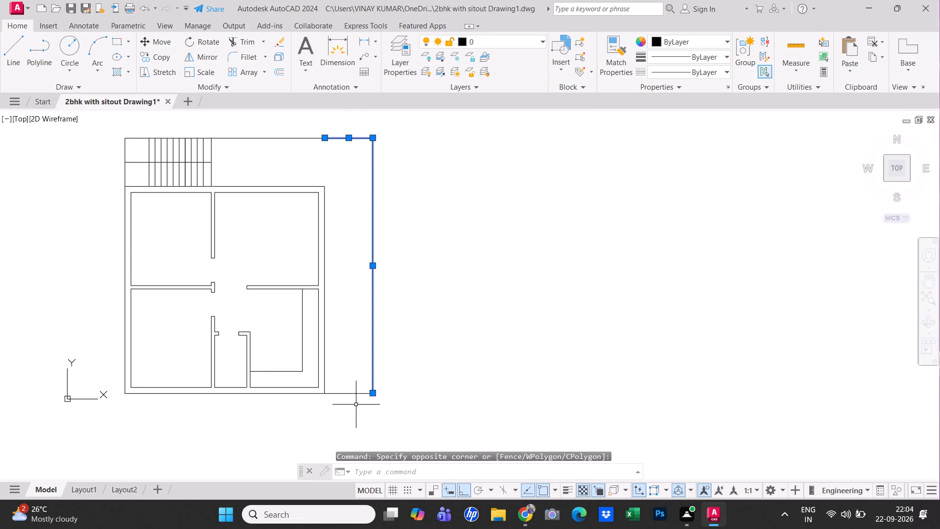
left_click(351, 393)
left_click(347, 380)
left_click(342, 235)
left_click(306, 162)
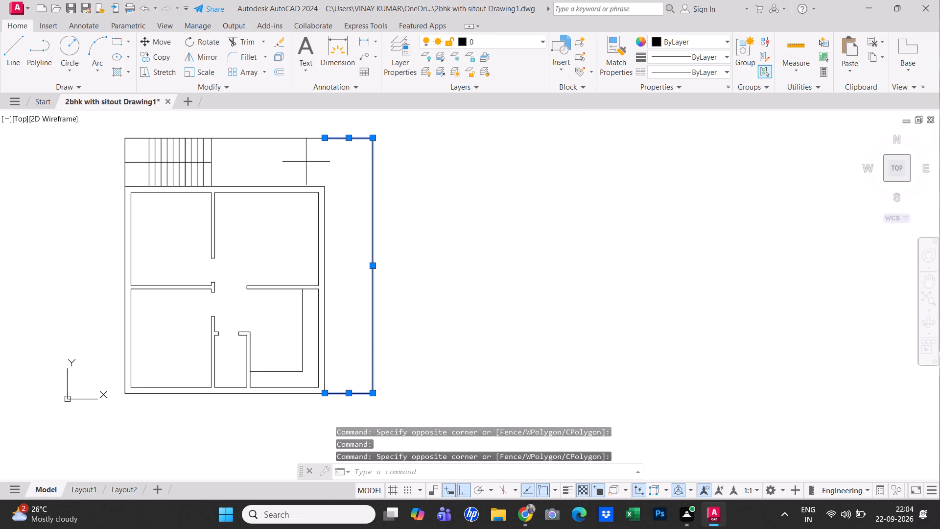
left_click(290, 135)
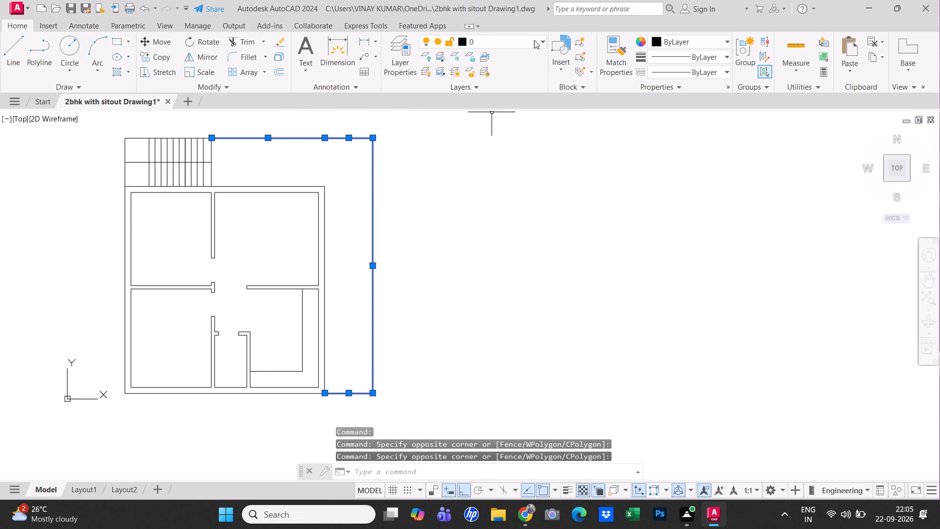
left_click(534, 40)
left_click(509, 67)
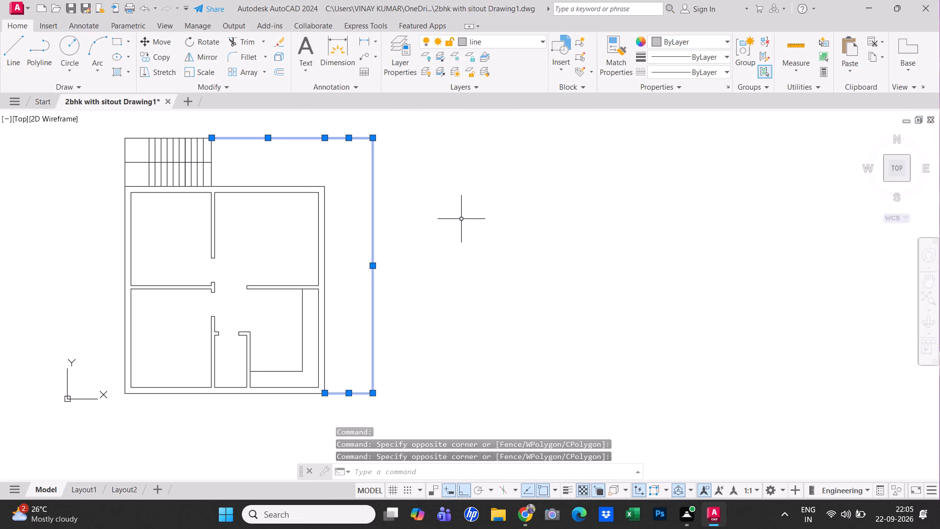
left_click(461, 219)
key("Escape")
key("Escape")
Move the two L-shaped counter lines in the lower-right room to the line layer.
left_click(308, 381)
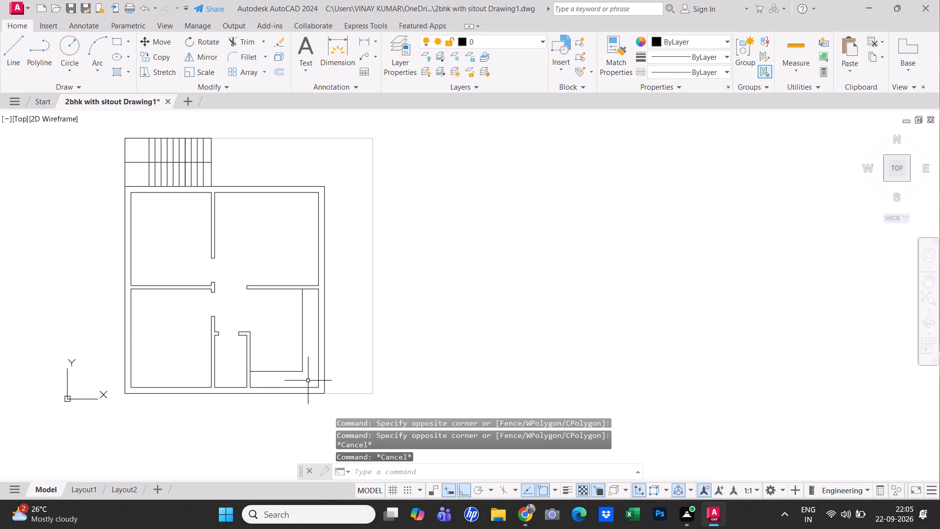
left_click(256, 304)
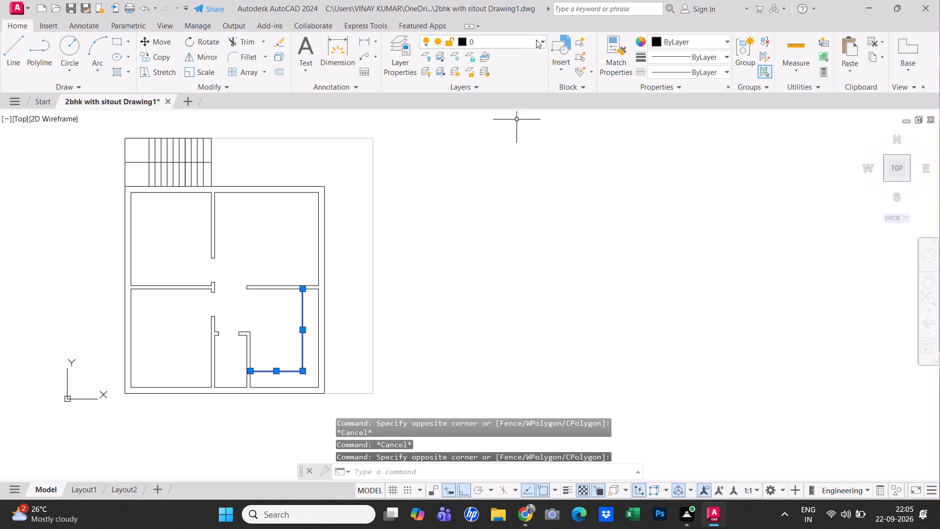
left_click(536, 40)
left_click(519, 73)
scroll(371, 225, "down", 1)
key("Escape")
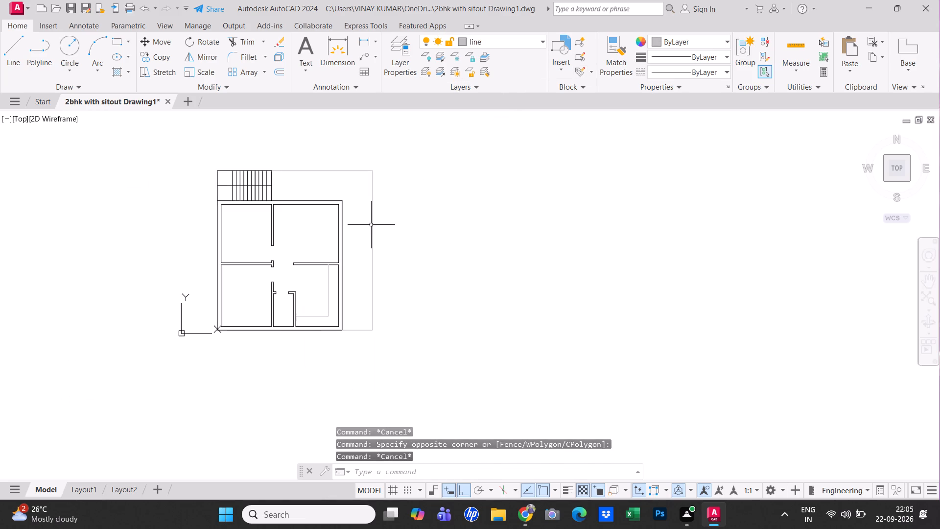
Draw a short vertical line across the top wall, from the upper-right room's inner top-right corner to the outer wall face.
scroll(253, 273, "down", 1)
scroll(275, 252, "up", 3)
middle_click_drag(282, 251, 444, 310)
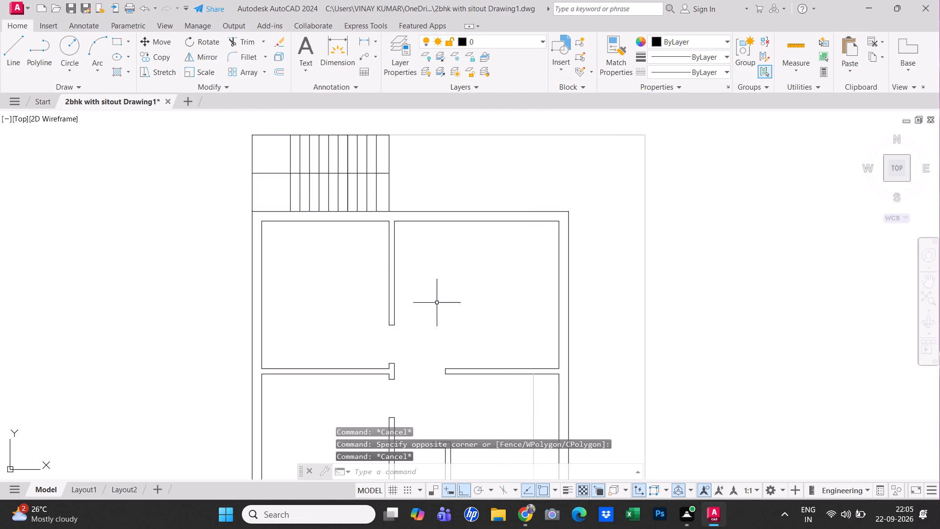
key("Escape")
left_click(19, 50)
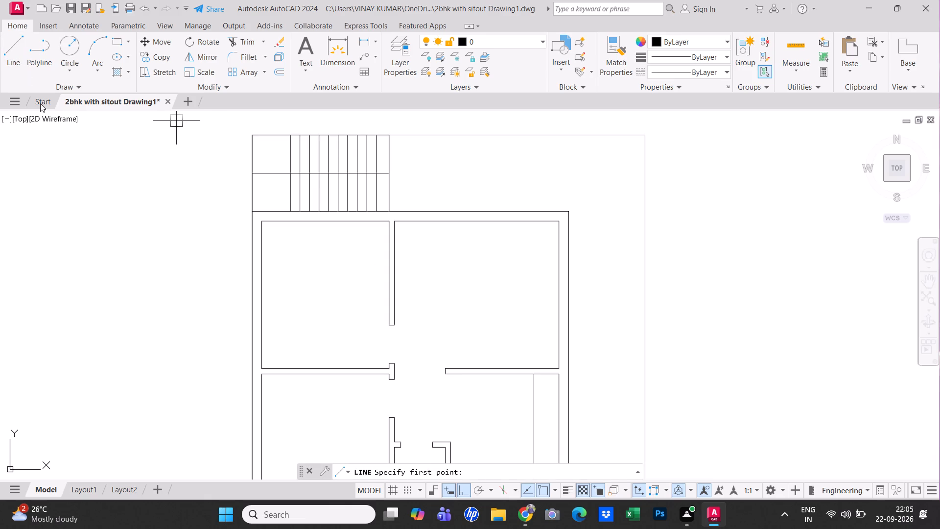
left_click(557, 219)
left_click(556, 206)
key("Escape")
Draw a horizontal line from the same inner corner across the right wall and trim the part beyond the outer face.
right_click(576, 192)
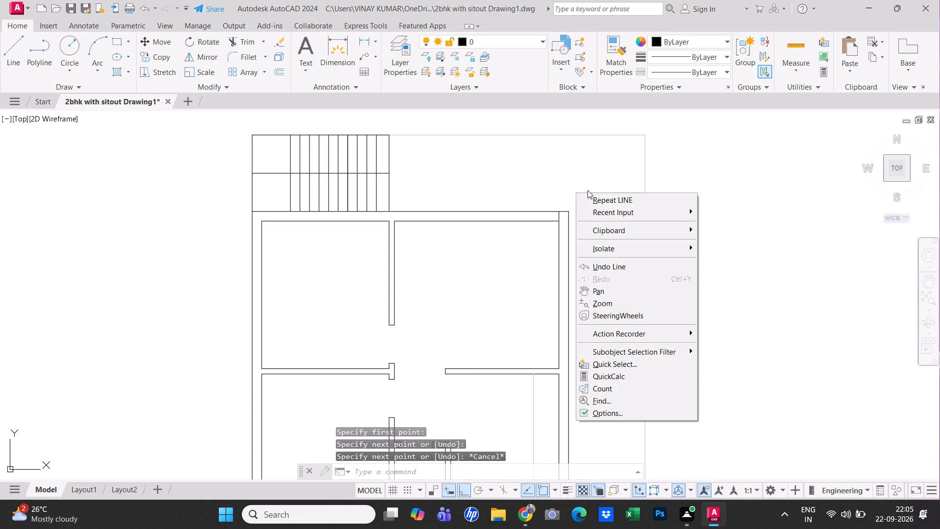
left_click(605, 195)
scroll(551, 211, "up", 3)
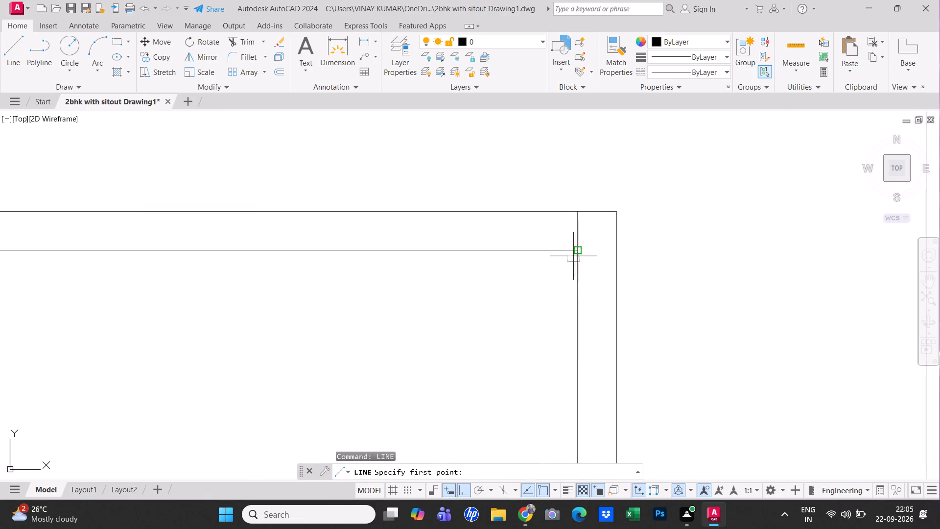
left_click(576, 253)
left_click(628, 248)
key("Escape")
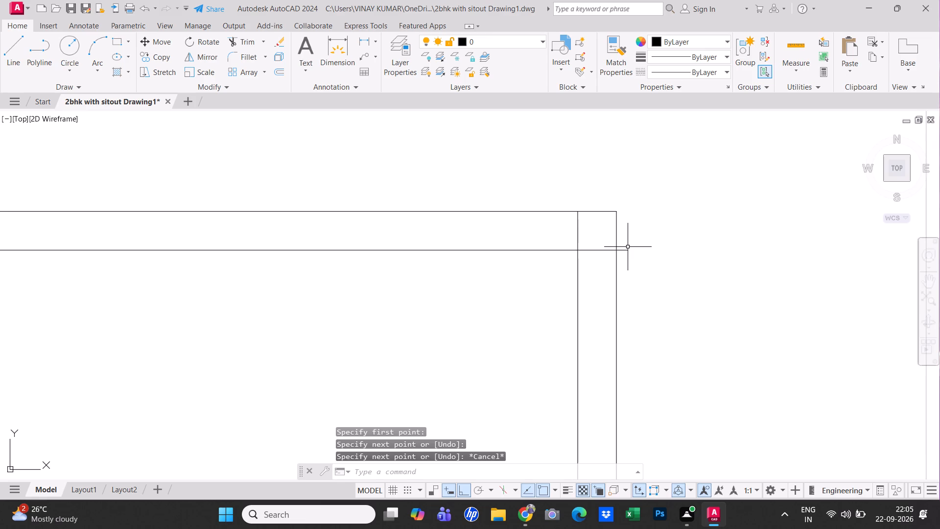
type("tr")
key("space")
left_click(624, 250)
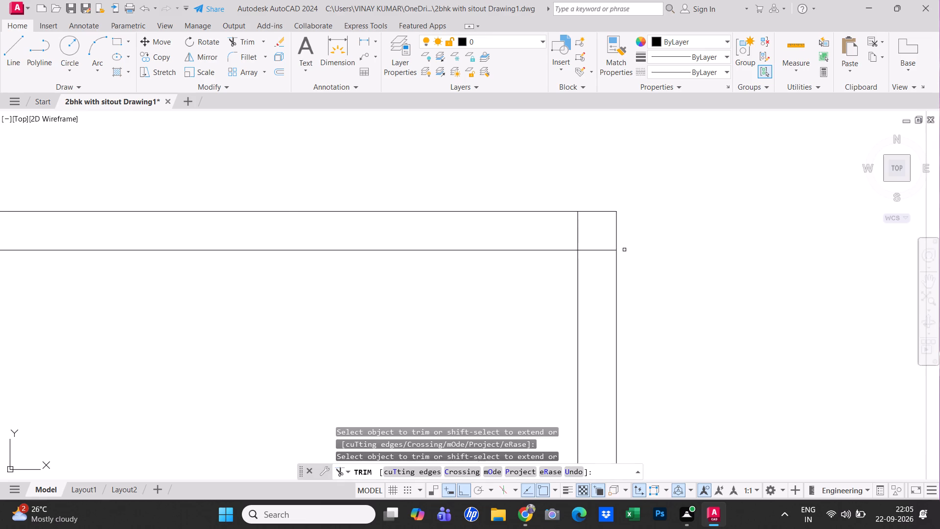
key("Escape")
Offset the short vertical line across the top wall 5" to the left using the Through option.
scroll(594, 218, "down", 2)
scroll(591, 226, "up", 2)
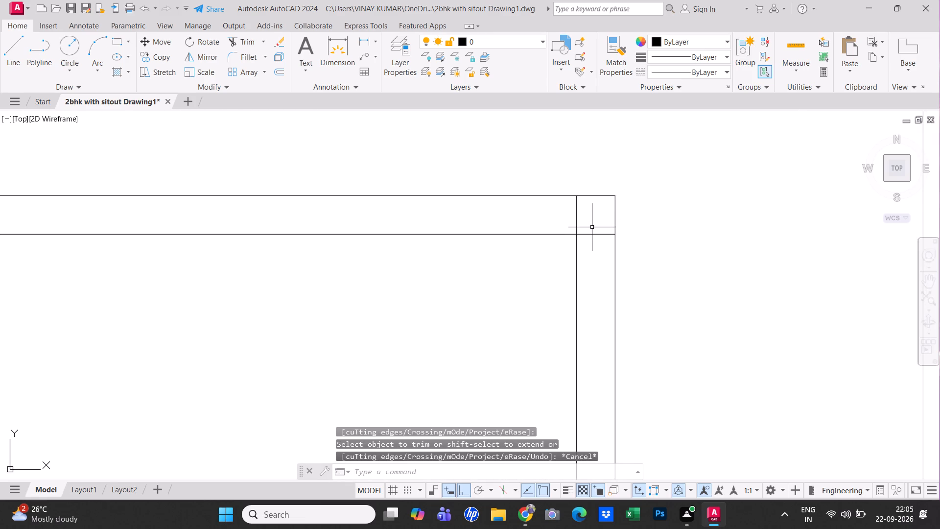
type("o")
key("space")
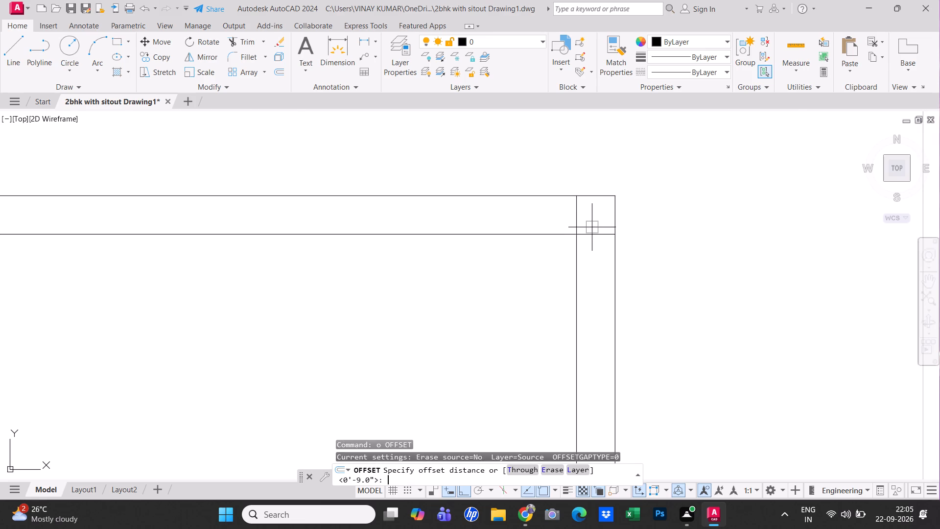
type("t")
key("space")
left_click(576, 221)
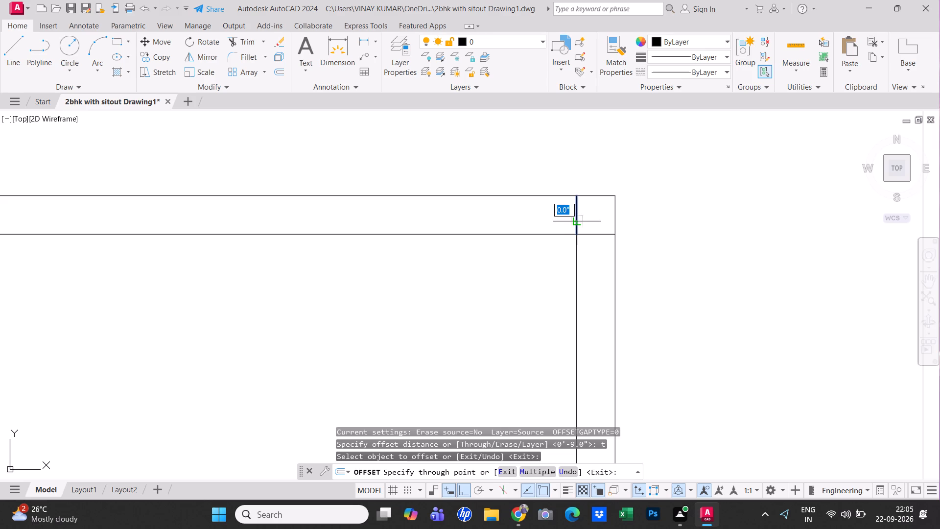
type("5\"")
key("Return")
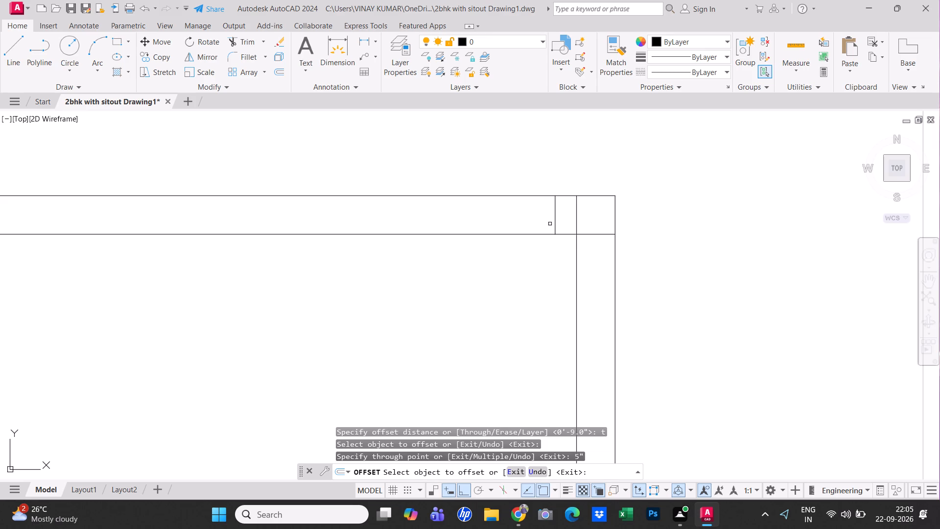
Offset the left short line across the top wall 3' further left using the Through option.
left_click(555, 221)
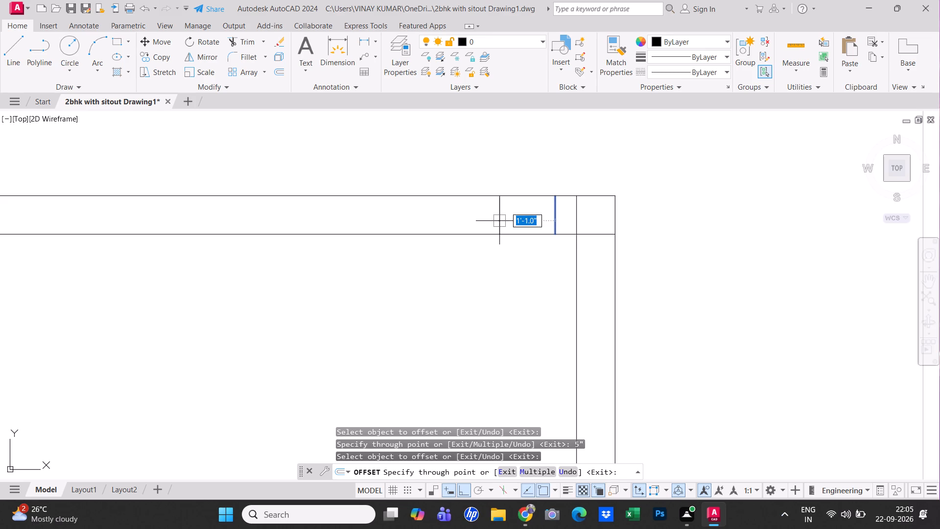
key("3")
key("apostrophe")
key("Return")
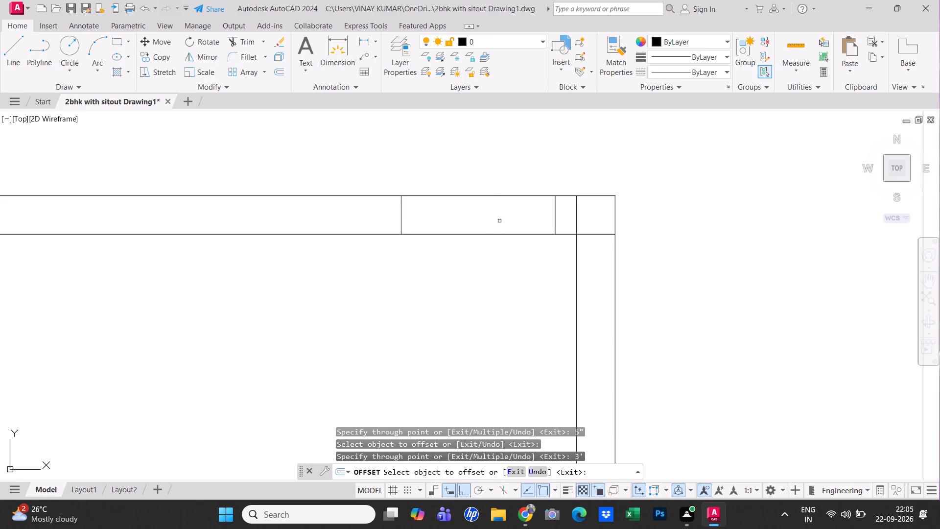
Offset the horizontal line across the right wall 6" downward, and offset that copy another 3' downward.
left_click(593, 233)
type("3'")
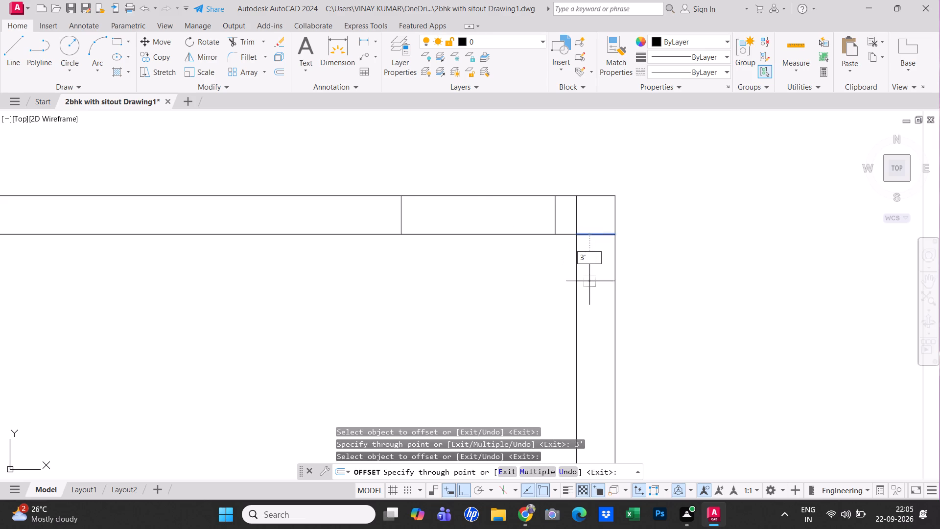
key("BackSpace")
key("BackSpace")
type("6\"")
key("Return")
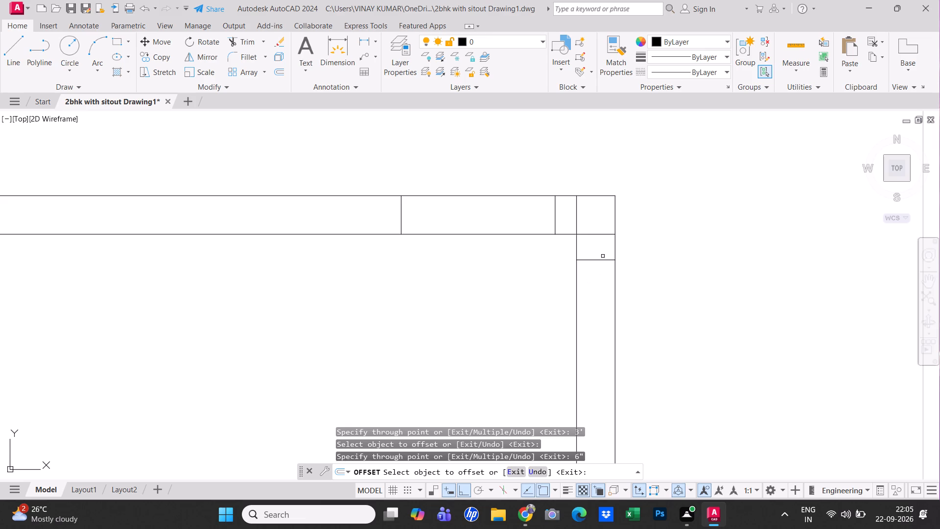
left_click(597, 259)
type("3'")
key("Return")
key("Escape")
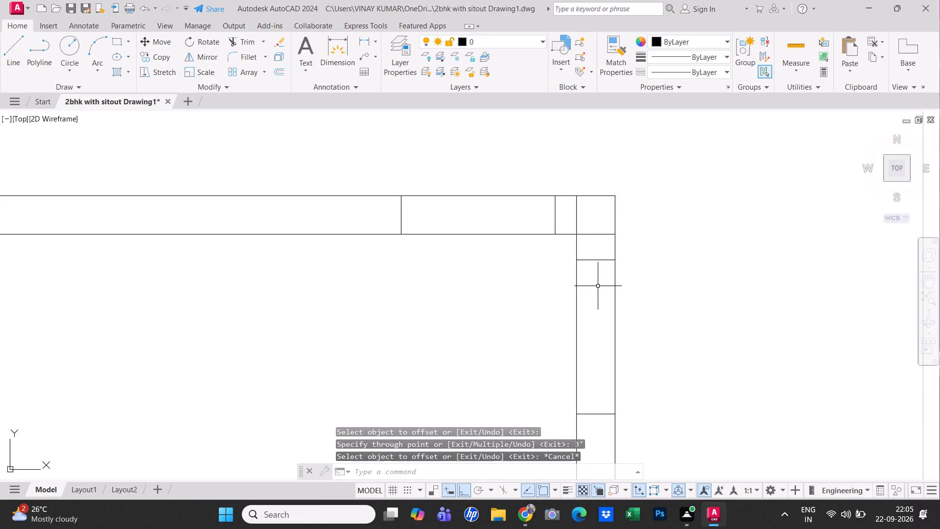
Trim the wall faces between the marker lines to open 3' gaps in the top and right walls, and clear the lines inside the corner piece.
type("tr")
key("space")
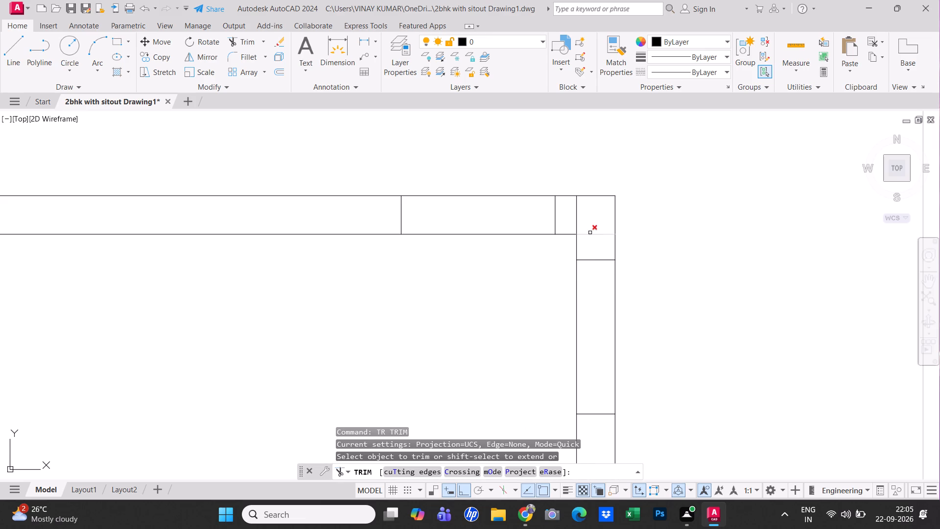
left_click(588, 241)
left_click(578, 222)
left_click_drag(529, 270, 519, 236)
left_click_drag(520, 178, 523, 280)
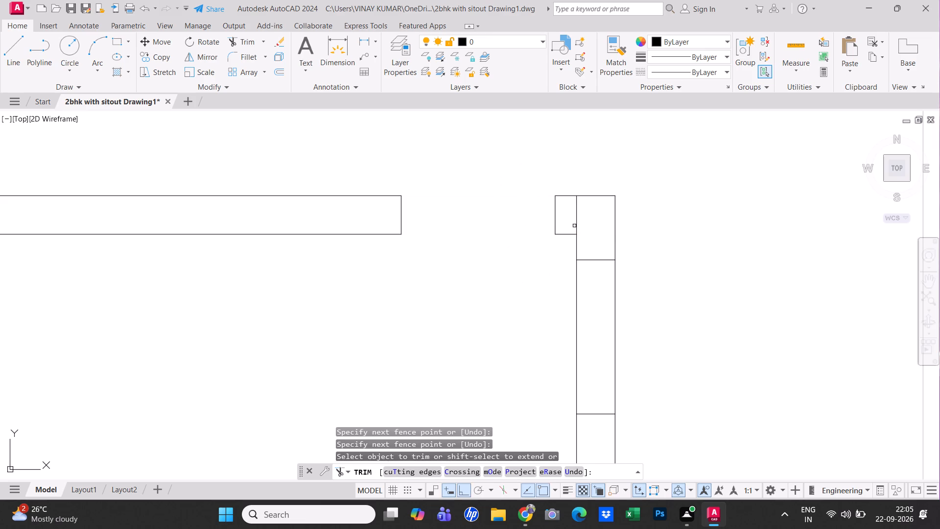
left_click(577, 219)
left_click(541, 330)
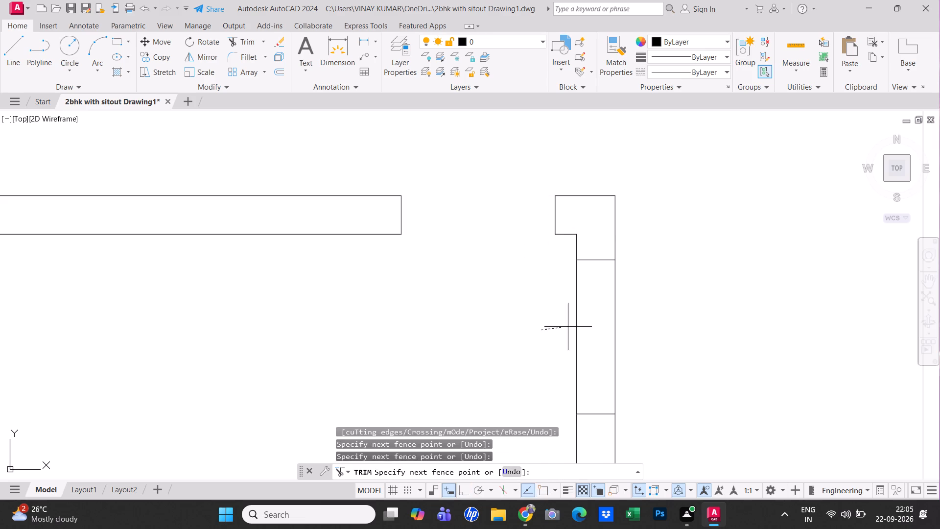
left_click(647, 321)
scroll(648, 321, "down", 3)
middle_click_drag(613, 341, 634, 227)
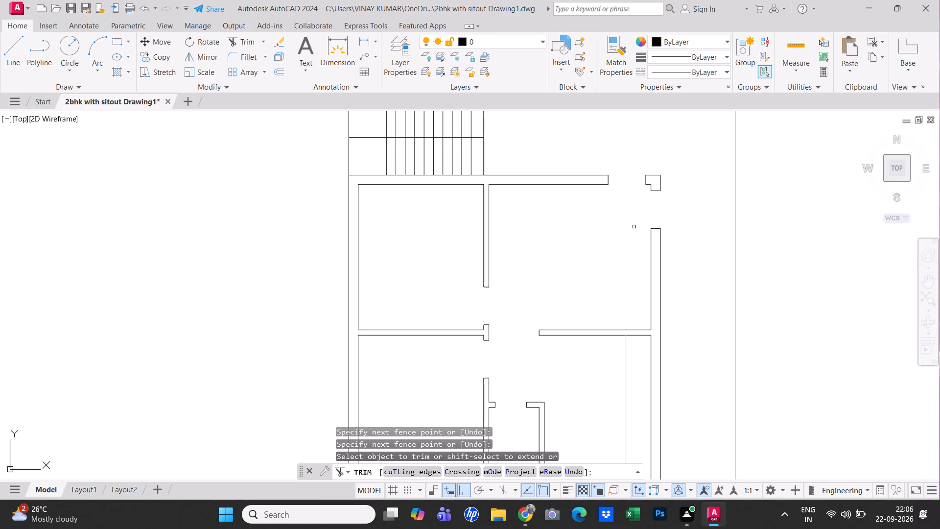
scroll(623, 232, "down", 1)
middle_click_drag(608, 255, 667, 248)
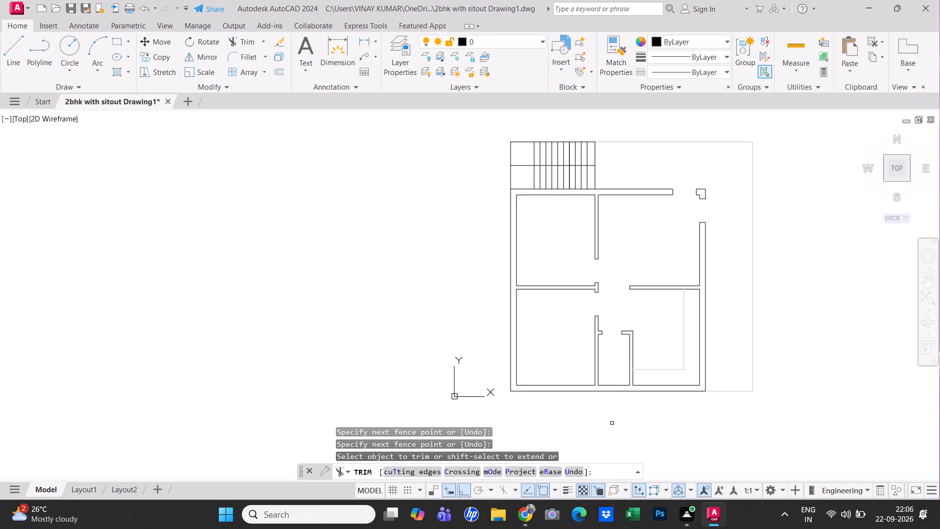
key("Escape")
key("Escape")
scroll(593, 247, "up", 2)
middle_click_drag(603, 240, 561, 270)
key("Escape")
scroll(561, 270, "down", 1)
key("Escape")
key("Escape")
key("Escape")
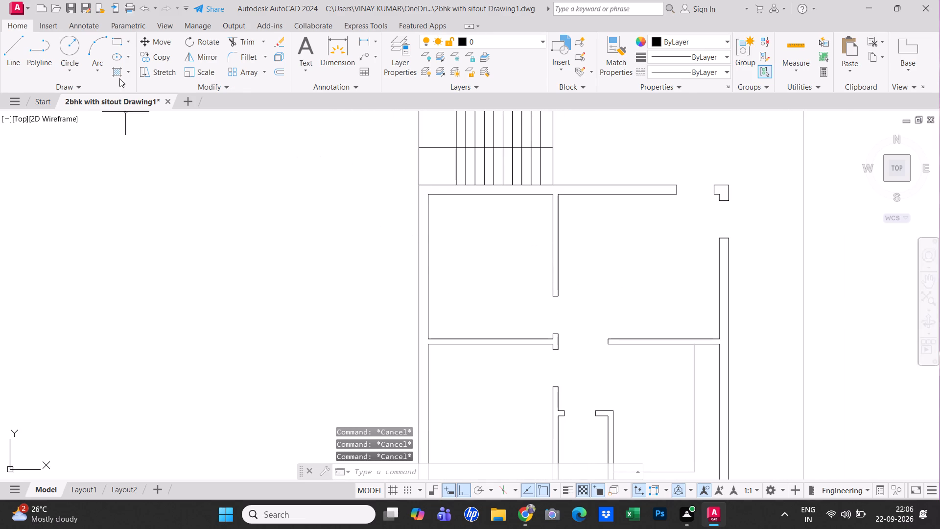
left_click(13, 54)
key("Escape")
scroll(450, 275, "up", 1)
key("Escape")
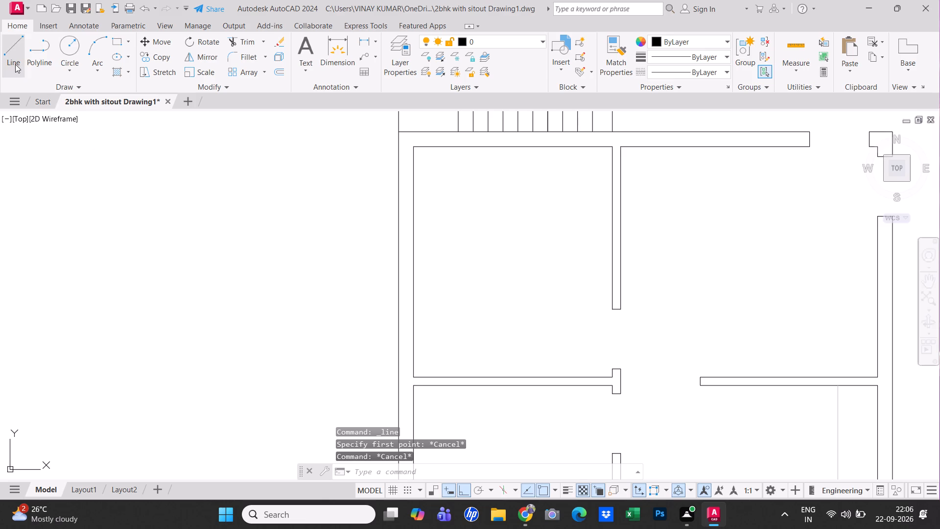
Draw a horizontal line across the upper-left room's left wall from the inner face's midpoint, and trim the part beyond the outer face.
left_click(15, 64)
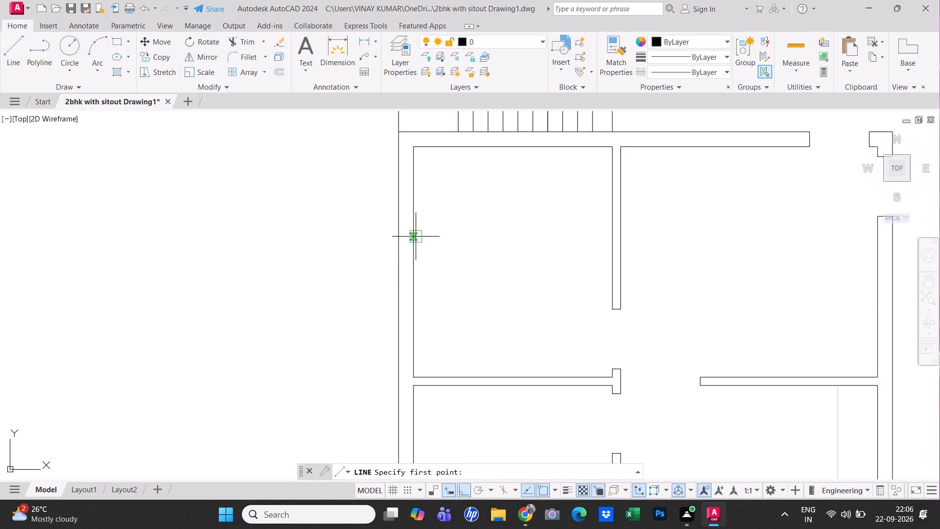
left_click(413, 264)
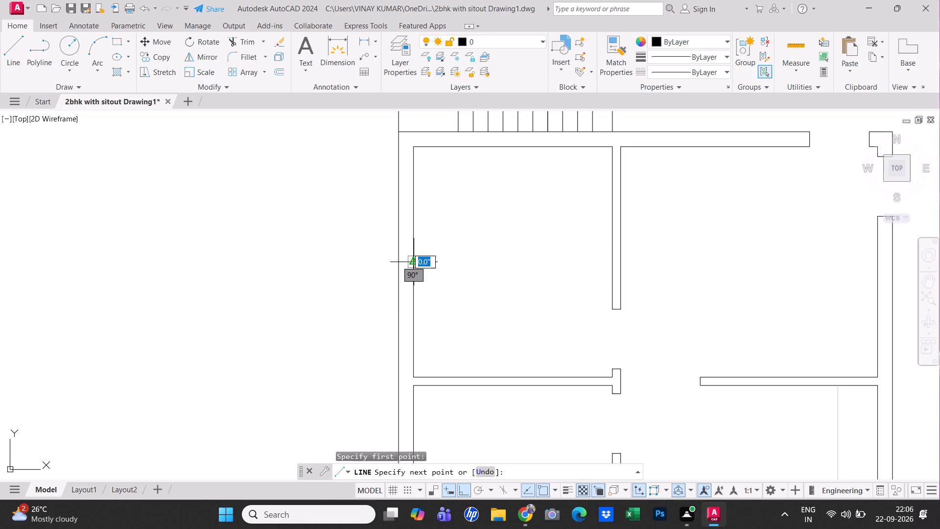
left_click(358, 262)
key("Escape")
type("tr")
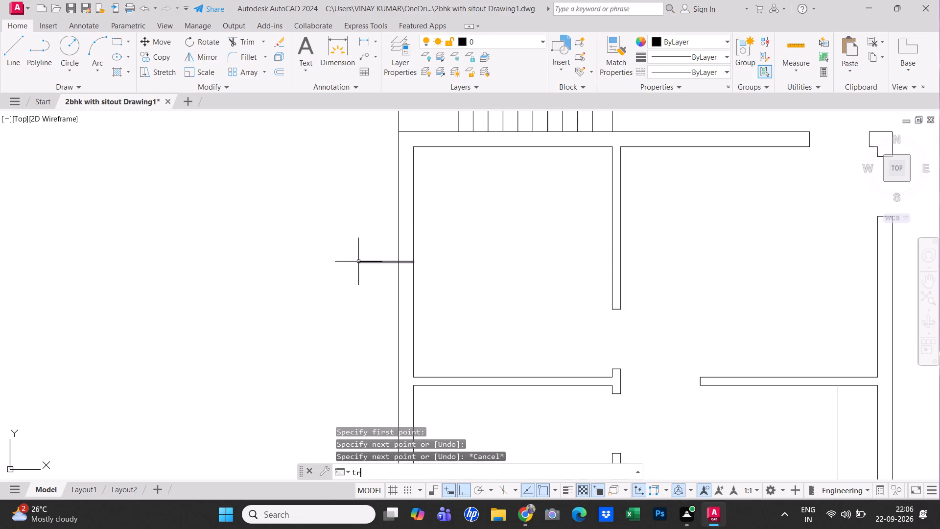
key("space")
left_click(373, 262)
key("Escape")
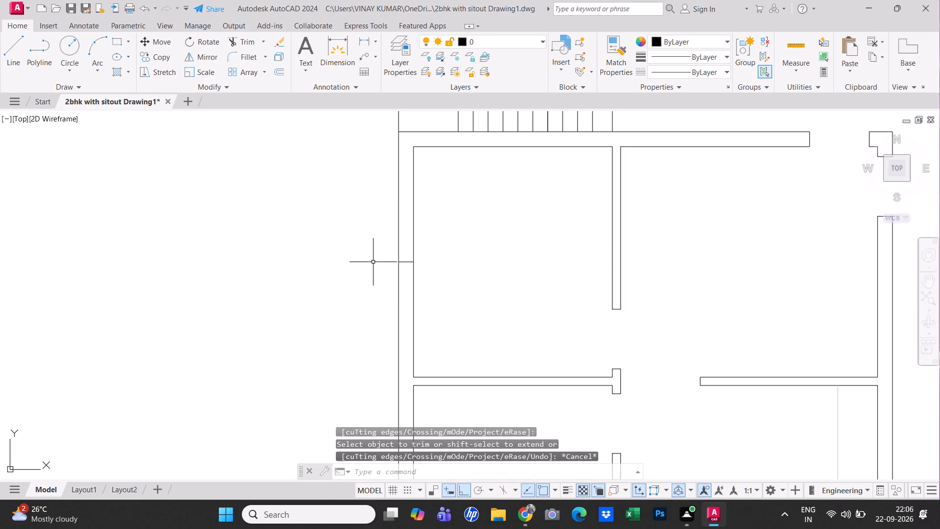
Offset the horizontal line across the left wall 4' downward using the Through option.
type("o t")
key("space")
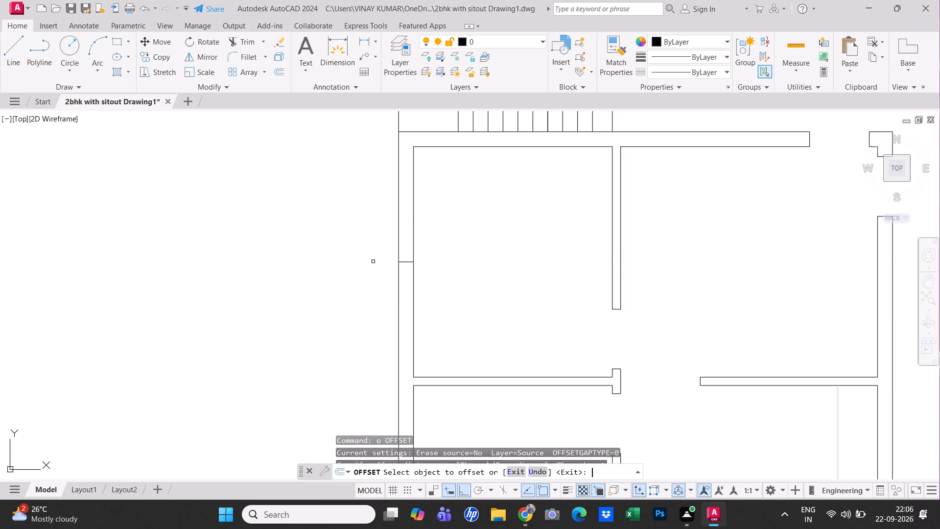
key("Escape")
type("o t")
key("space")
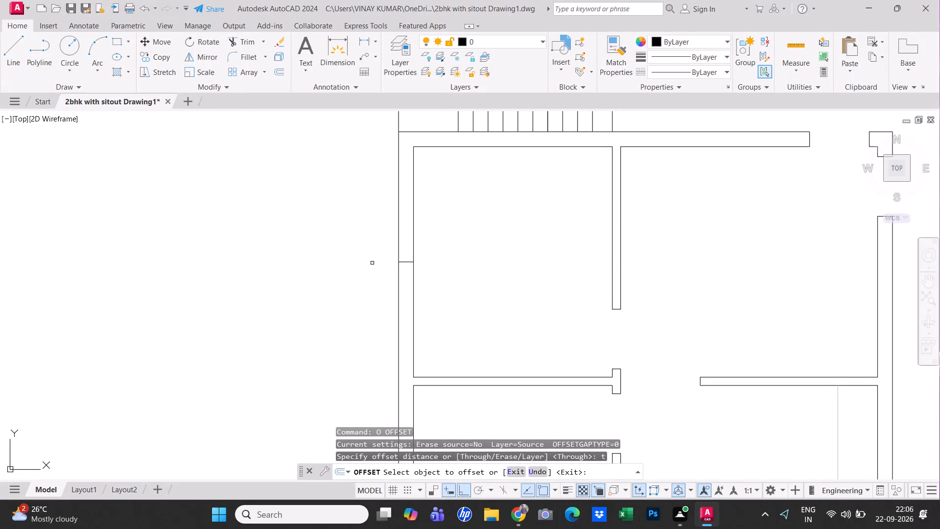
left_click(408, 262)
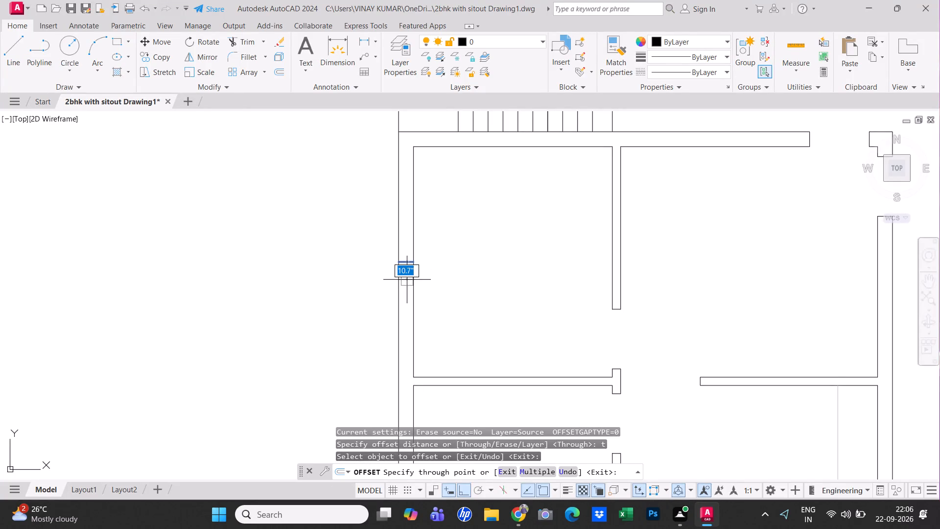
type("4'")
key("Return")
key("Escape")
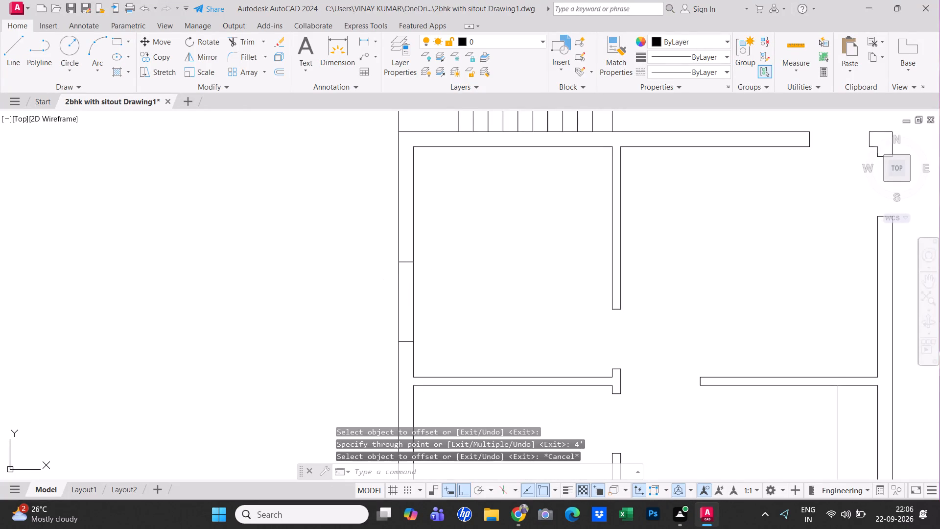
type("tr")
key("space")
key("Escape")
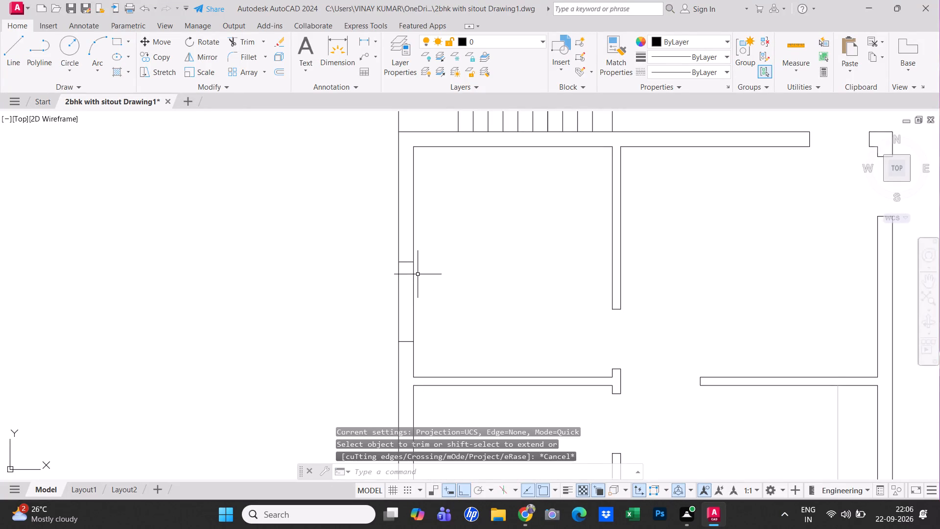
Move the two short horizontal lines out of the left wall into the empty space left of the plan.
left_click(407, 263)
left_click(407, 340)
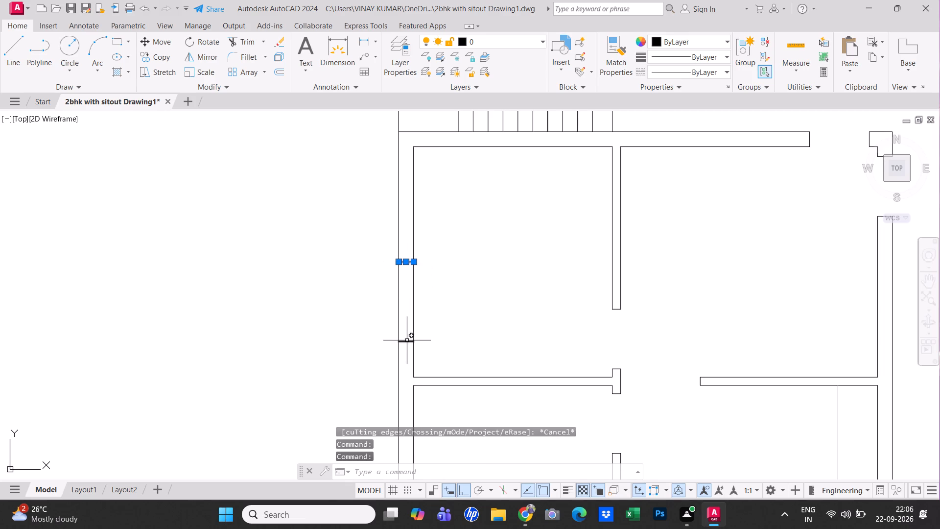
left_click(155, 45)
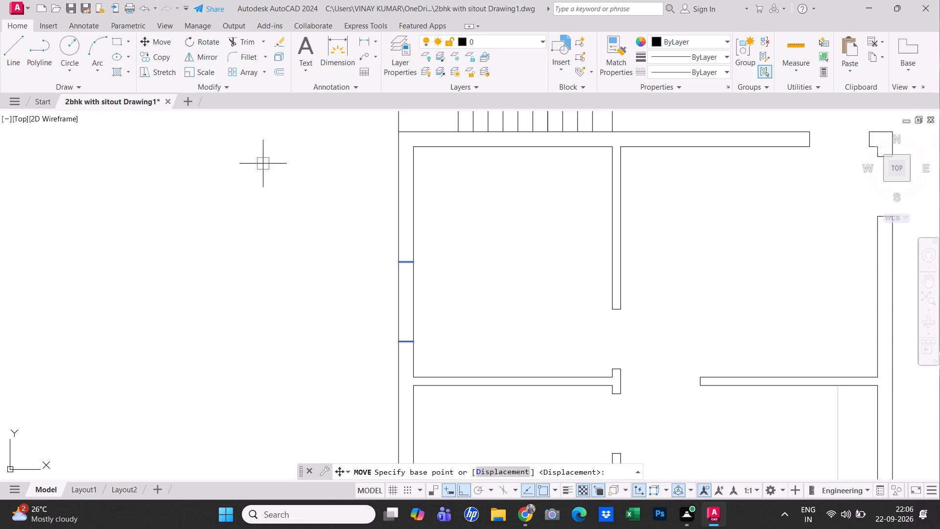
left_click(262, 196)
left_click(118, 199)
key("Escape")
Join the left ends and the right ends of the two moved lines with vertical lines, closing a 4' tall rectangle.
scroll(190, 276, "up", 2)
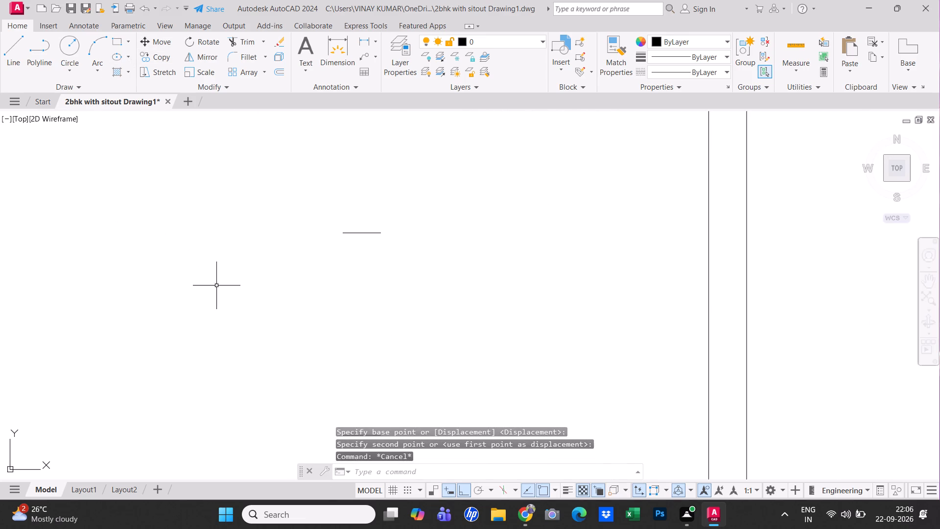
scroll(293, 209, "down", 2)
scroll(291, 248, "up", 1)
middle_click_drag(291, 248, 336, 241)
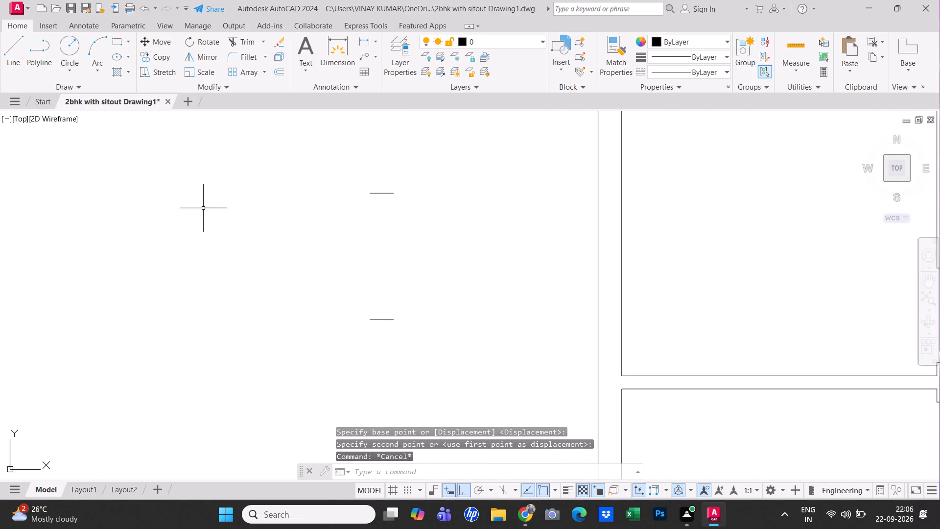
key("Escape")
left_click(19, 61)
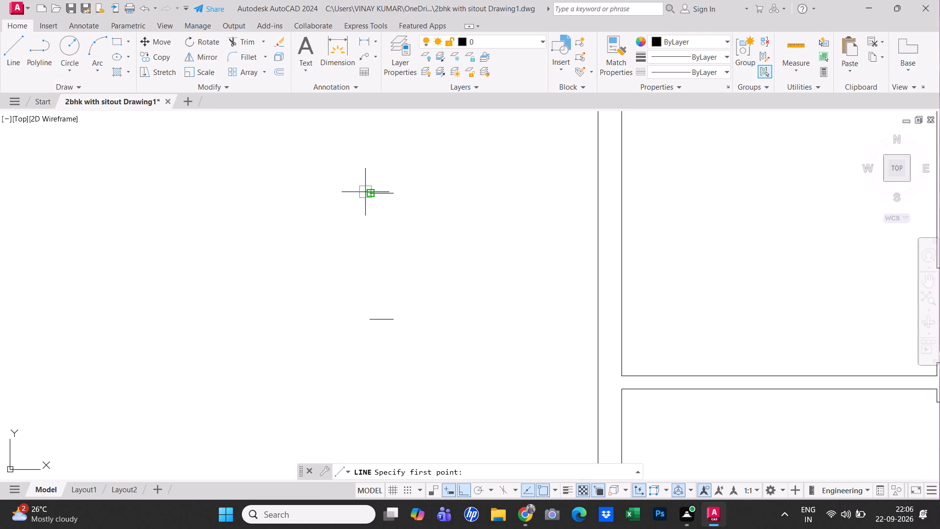
left_click(367, 192)
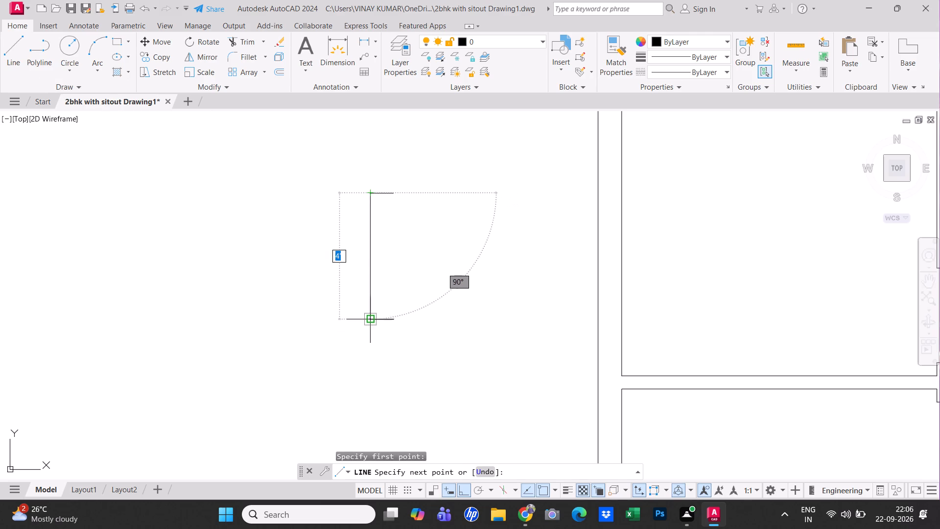
left_click(373, 318)
key("Escape")
right_click(405, 293)
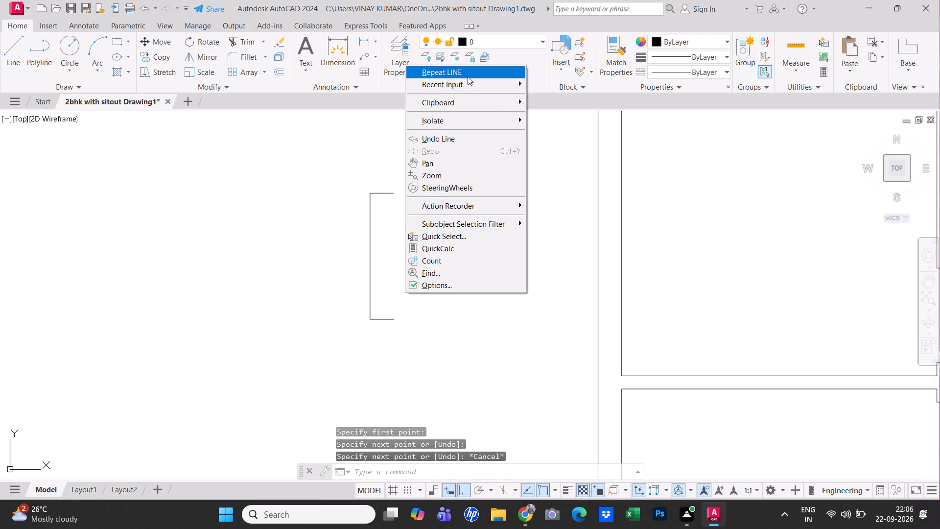
left_click(469, 75)
left_click(394, 195)
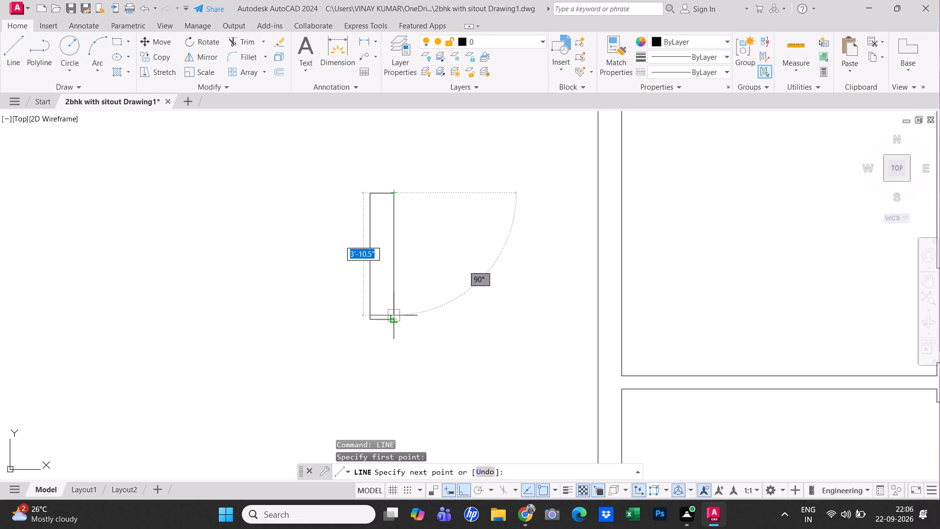
left_click(392, 316)
key("Escape")
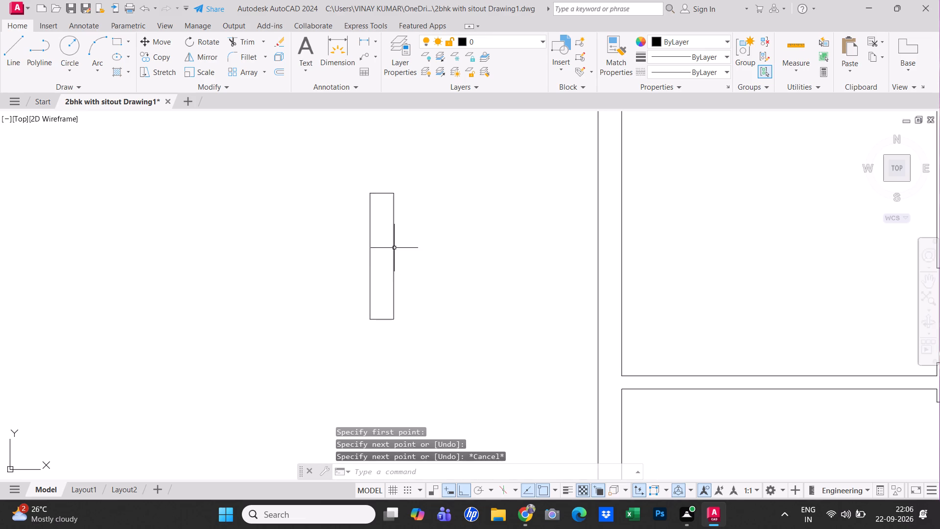
Draw a vertical centre line in the narrow rectangle from its top edge's midpoint to its bottom edge's midpoint.
scroll(394, 248, "down", 2)
scroll(396, 266, "up", 1)
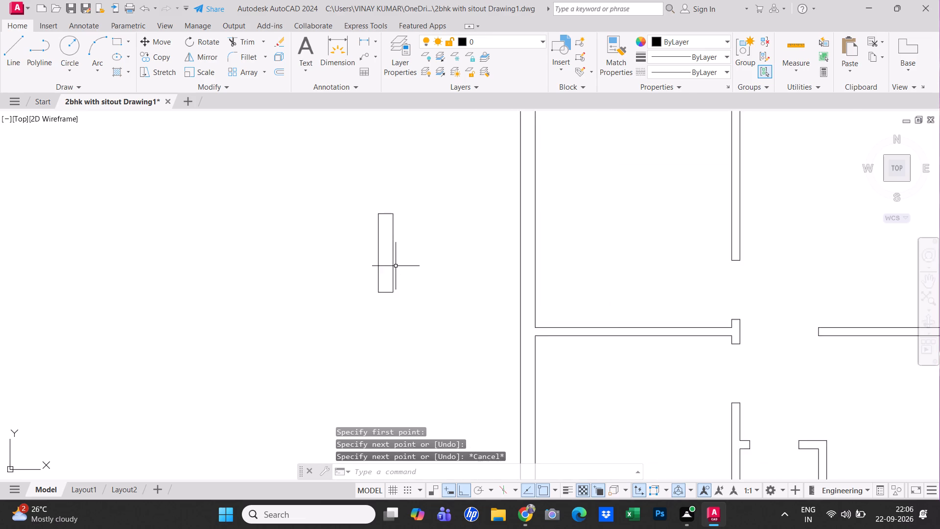
scroll(396, 266, "up", 2)
left_click(5, 57)
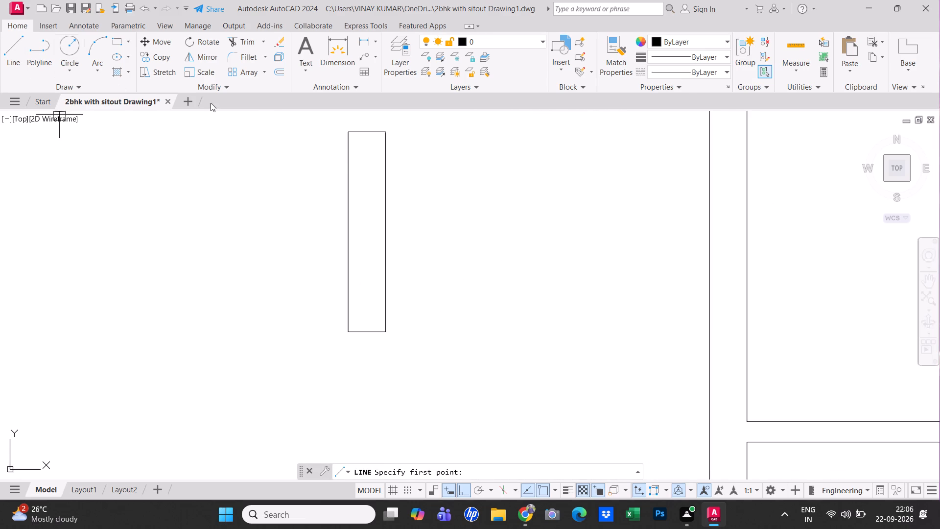
left_click(365, 135)
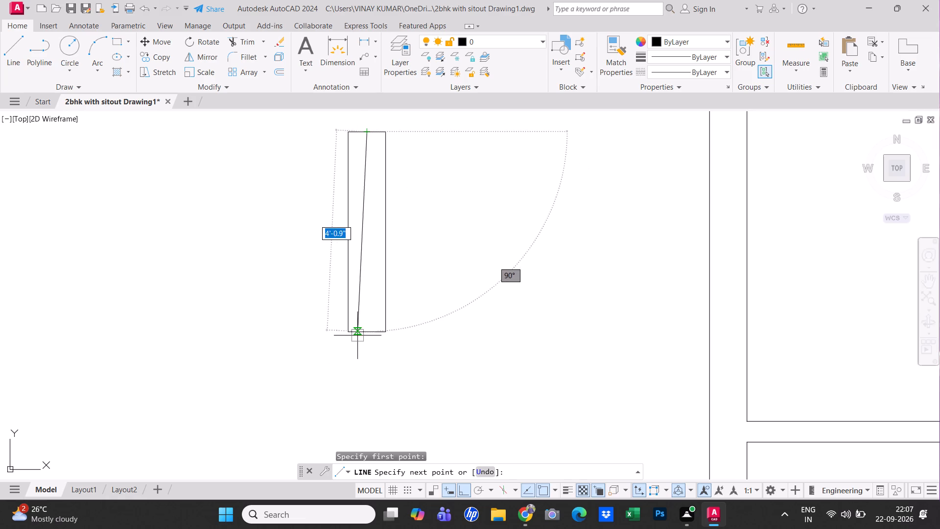
left_click(363, 332)
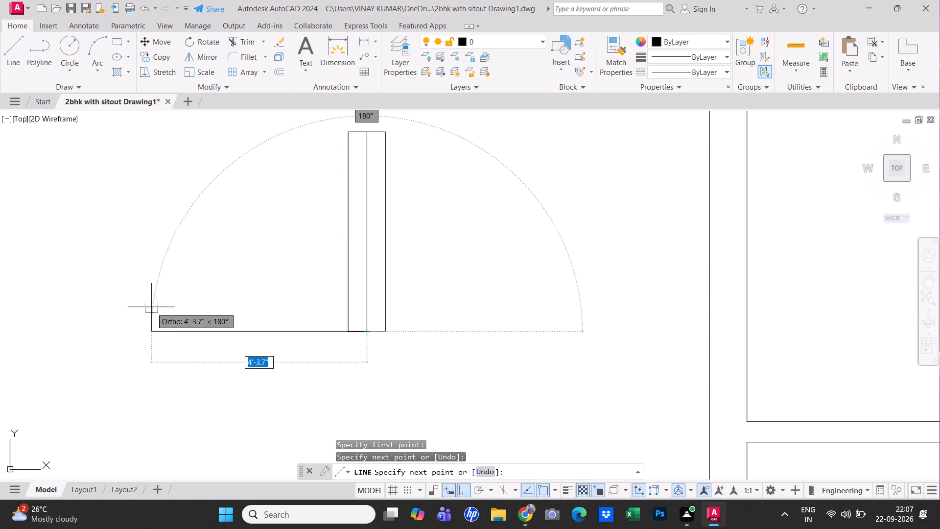
key("Escape")
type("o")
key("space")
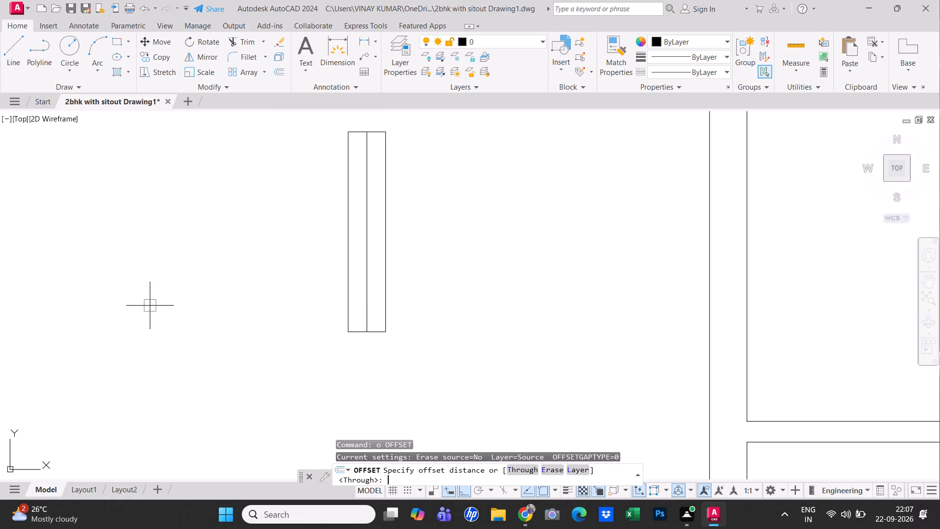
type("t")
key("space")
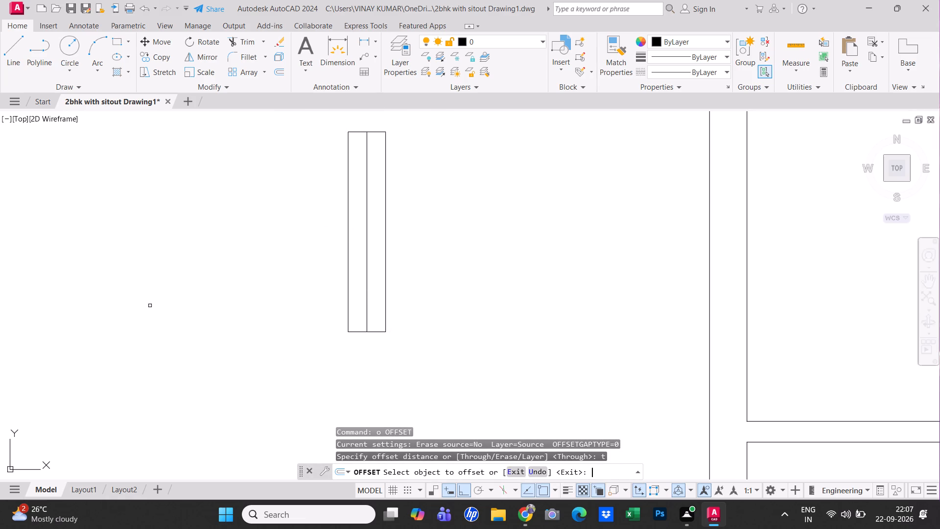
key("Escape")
Offset the narrow rectangle's vertical centre line 1" to both sides.
type("o 1\"")
key("Return")
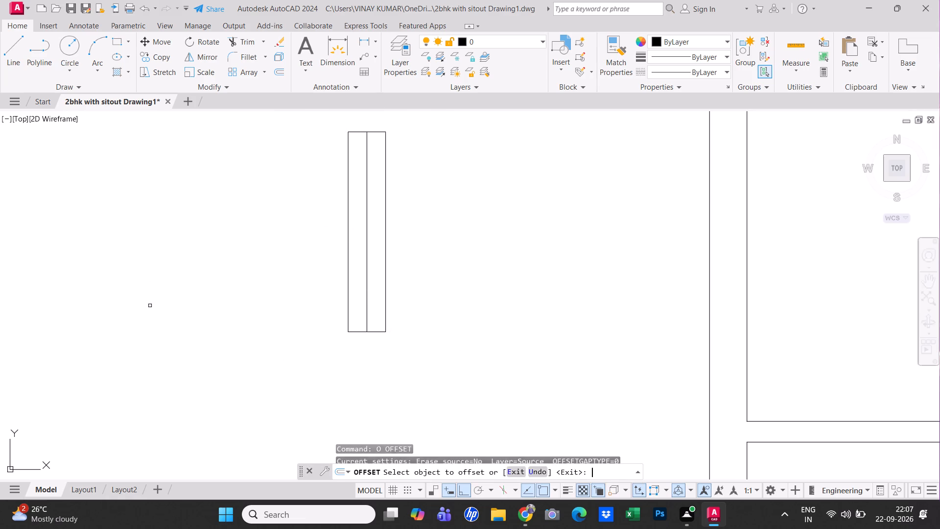
left_click(366, 285)
left_click(378, 283)
left_click(368, 283)
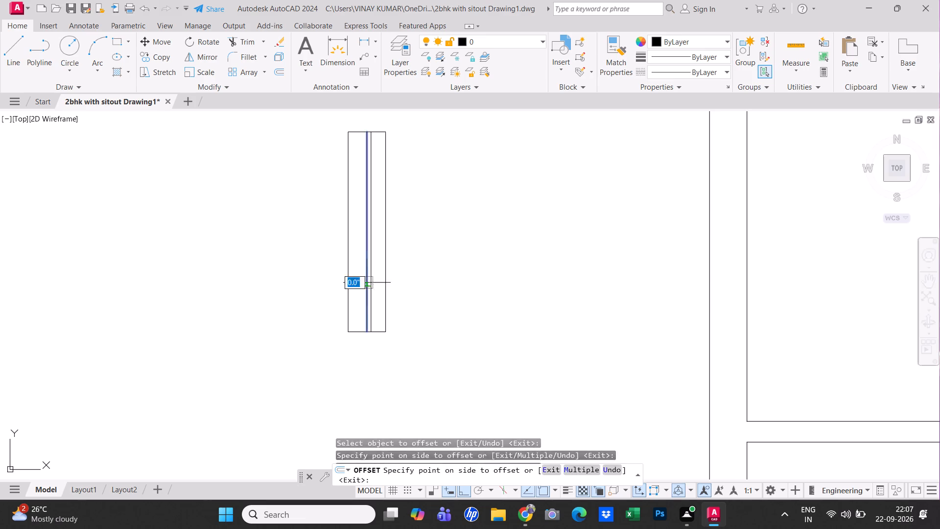
left_click(353, 280)
key("Escape")
Erase the original centre line between the two offset lines.
left_click(365, 283)
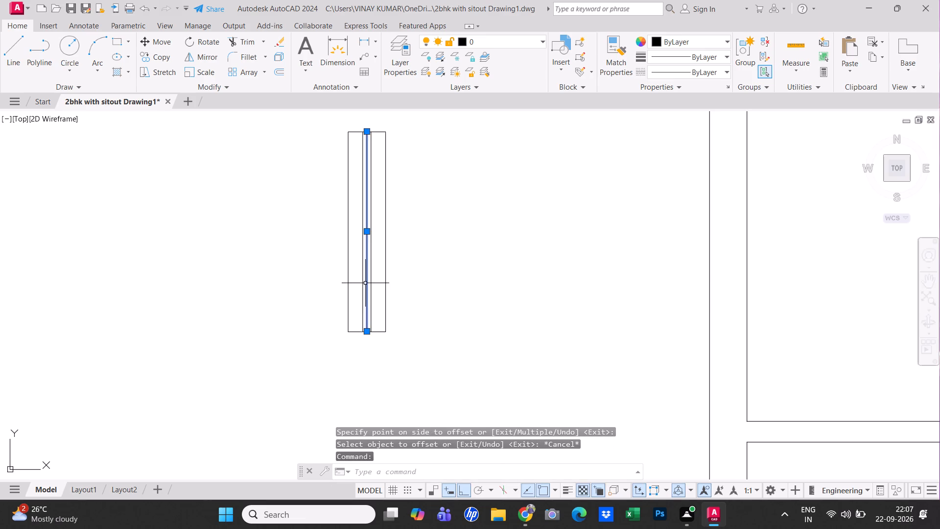
type("e")
key("space")
key("Escape")
Group all lines of the 4' window symbol into one object.
left_click(410, 345)
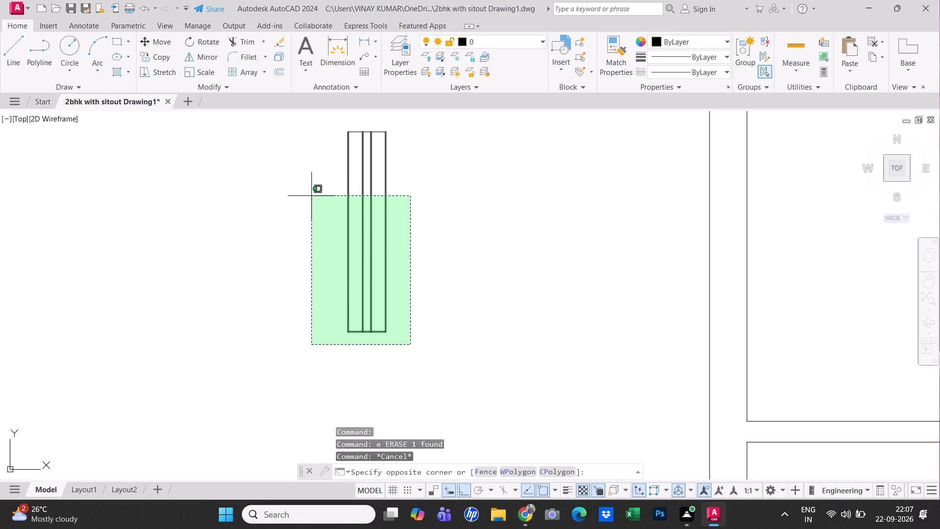
left_click(329, 112)
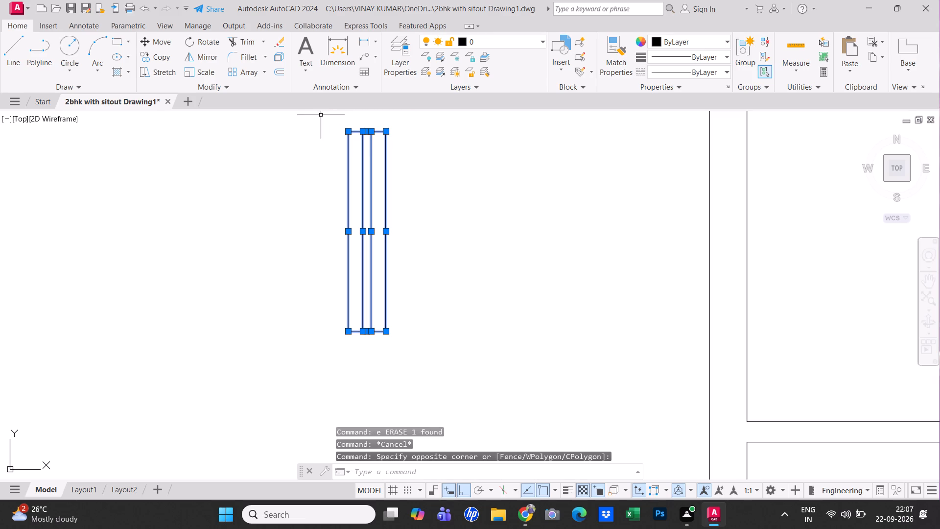
key("g")
key("space")
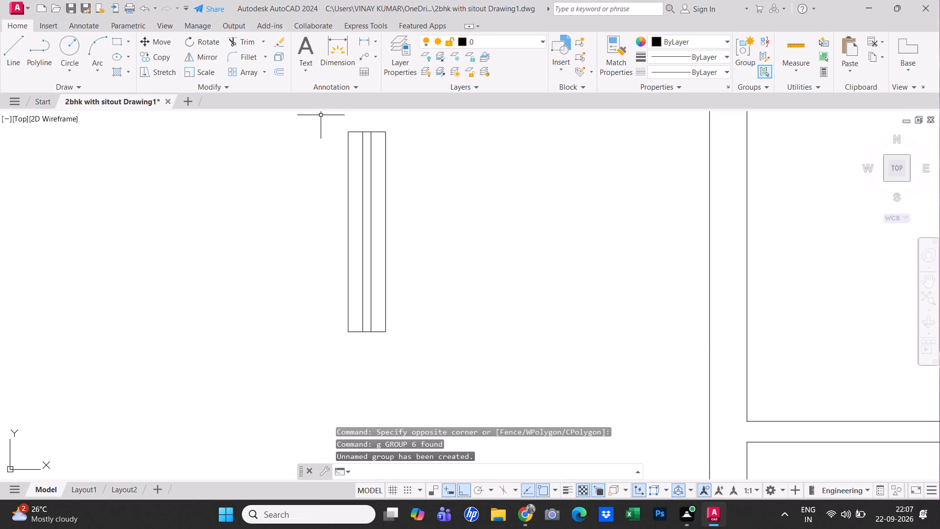
key("Escape")
Create a new layer named "doors and windows" with index color 33.
left_click(409, 58)
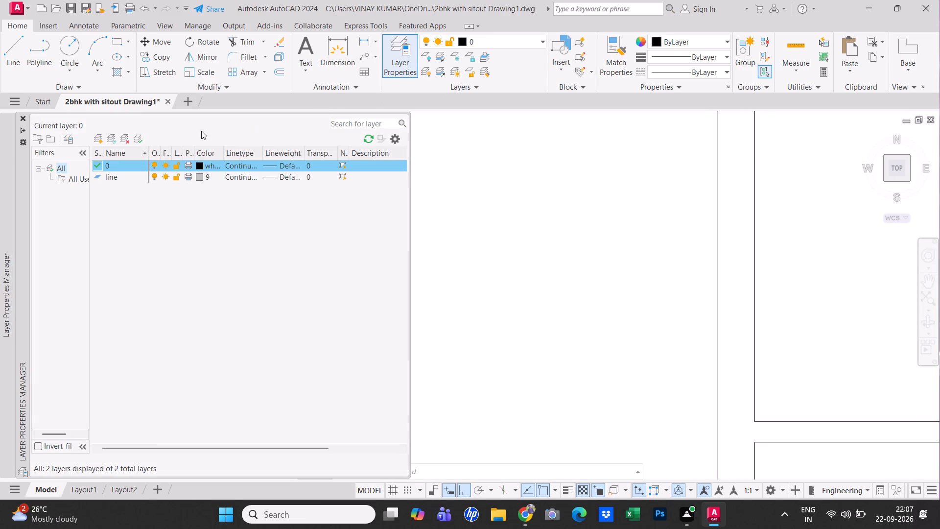
left_click(104, 143)
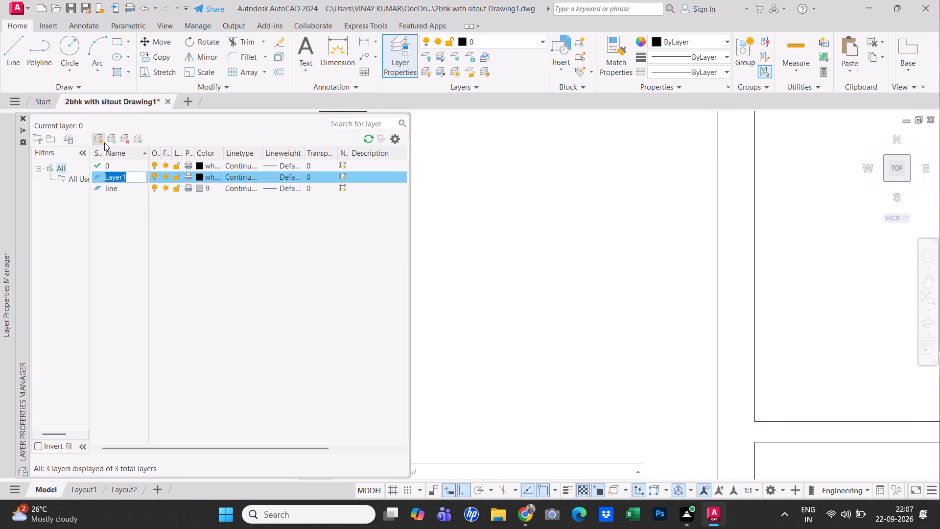
type("door")
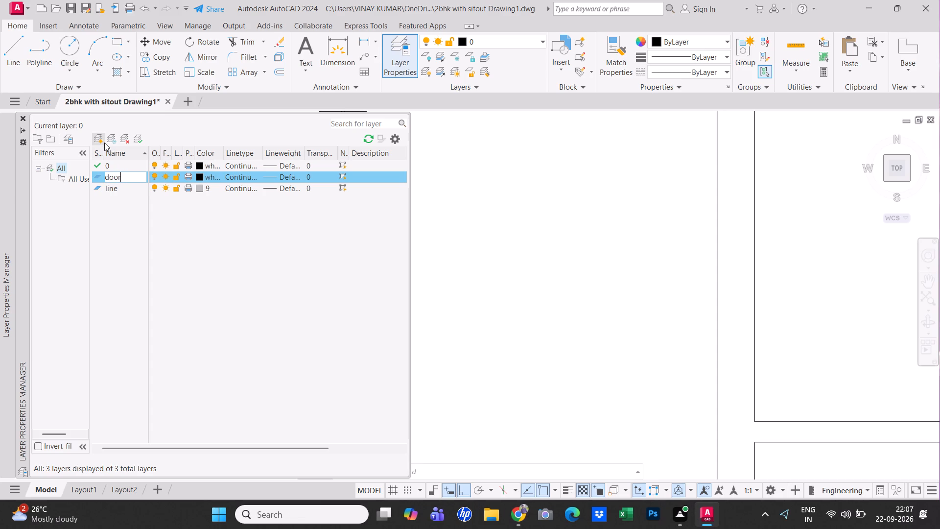
type("s and")
key("space")
type("windo")
type("ws")
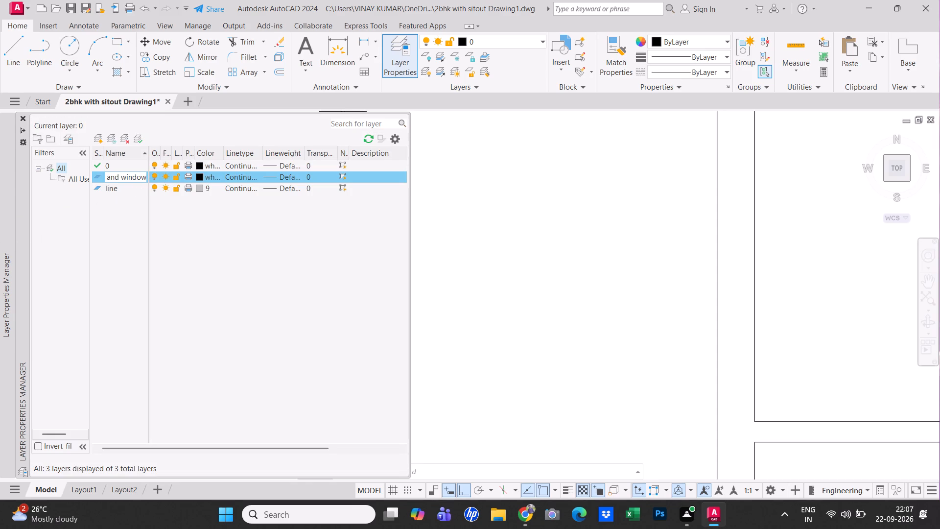
left_click(200, 178)
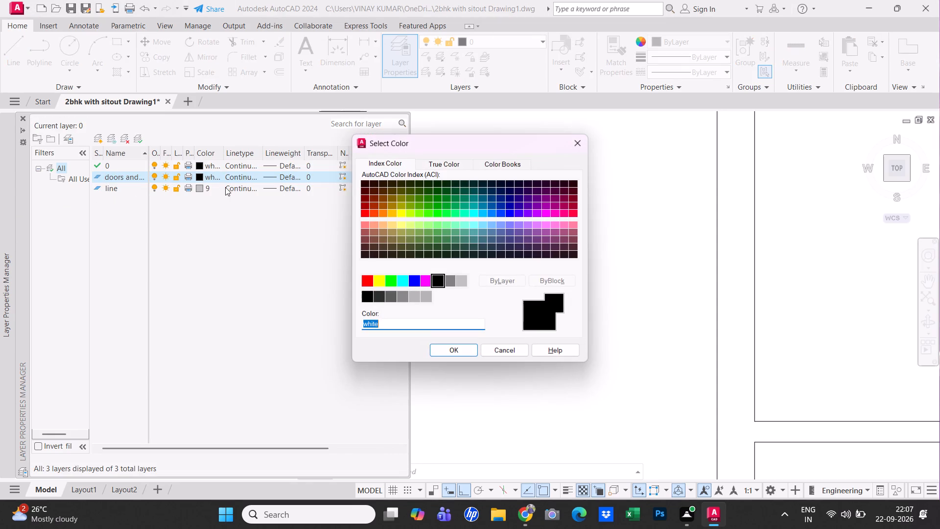
left_click(385, 235)
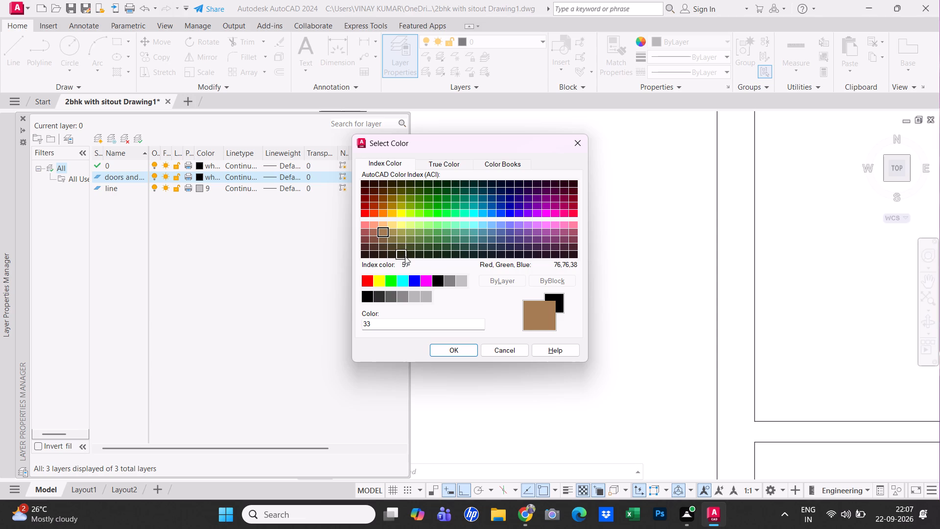
left_click(463, 352)
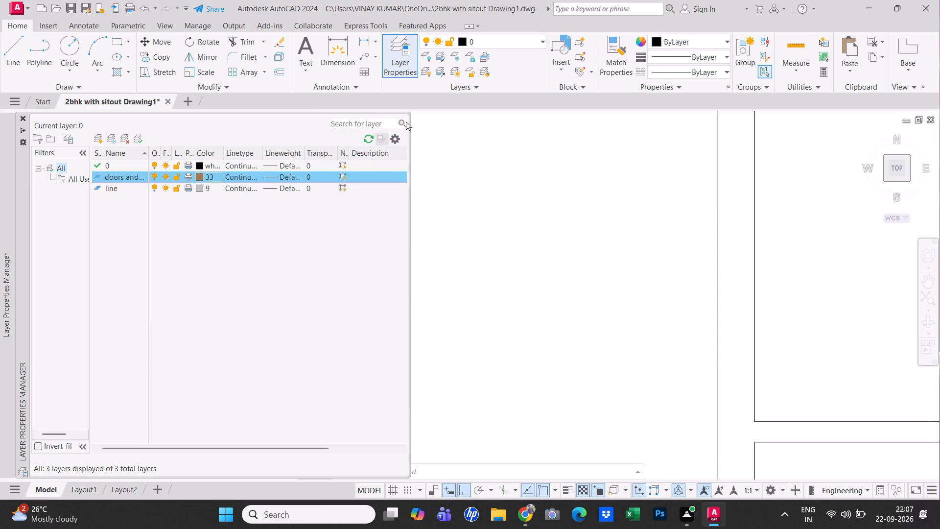
left_click(487, 222)
left_click(454, 206)
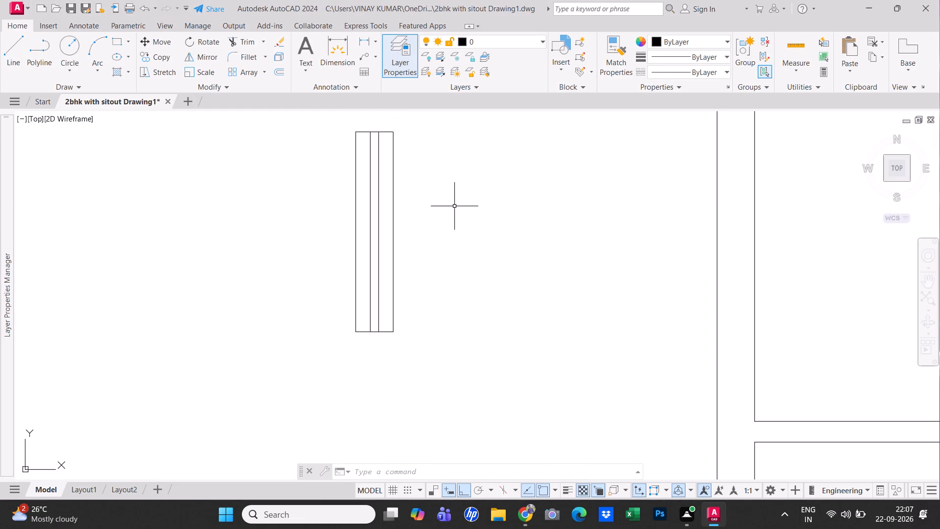
Assign the grouped window symbol to the "doors and windows" layer.
left_click_drag(449, 371, 437, 360)
left_click(300, 171)
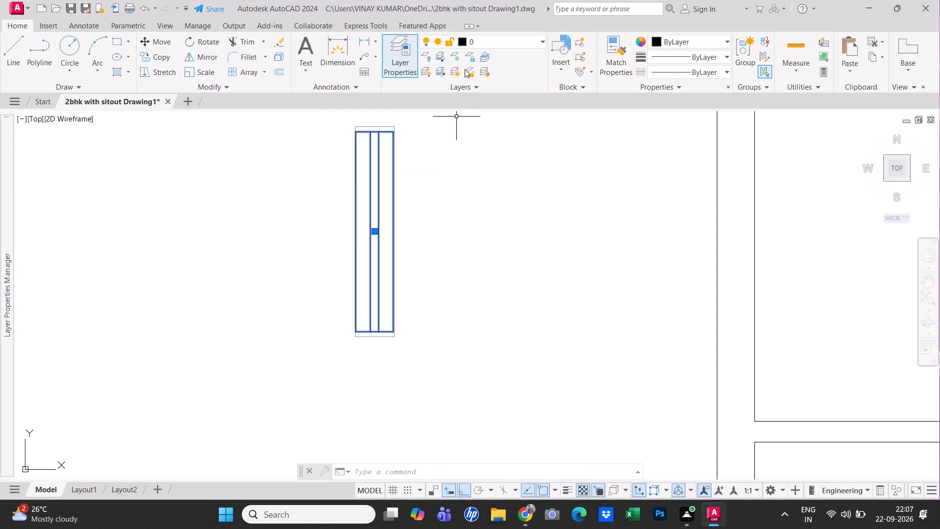
left_click(482, 37)
left_click(483, 76)
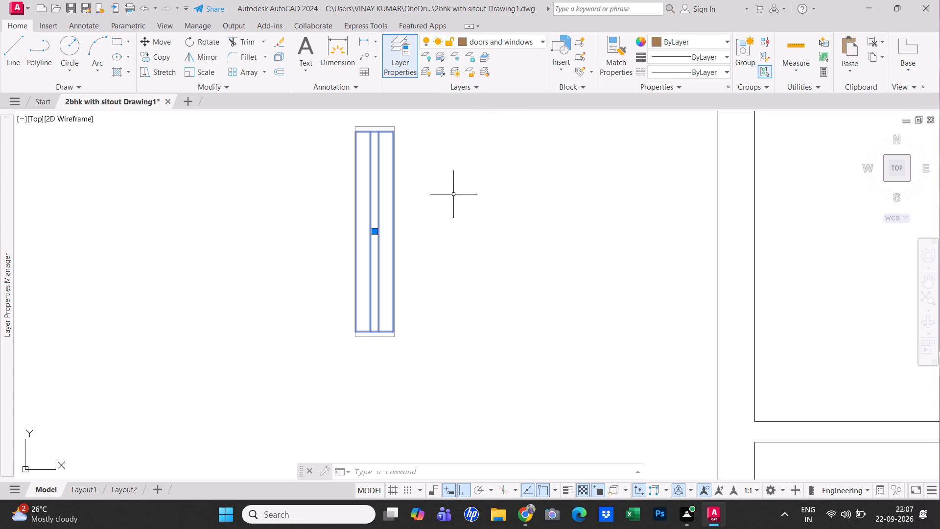
key("Escape")
Copy the window symbol by its top-right corner, with Ortho off, into the left outer wall of the upper-left room.
scroll(432, 222, "up", 1)
scroll(432, 222, "down", 3)
scroll(435, 233, "up", 1)
scroll(435, 233, "down", 1)
scroll(431, 279, "up", 1)
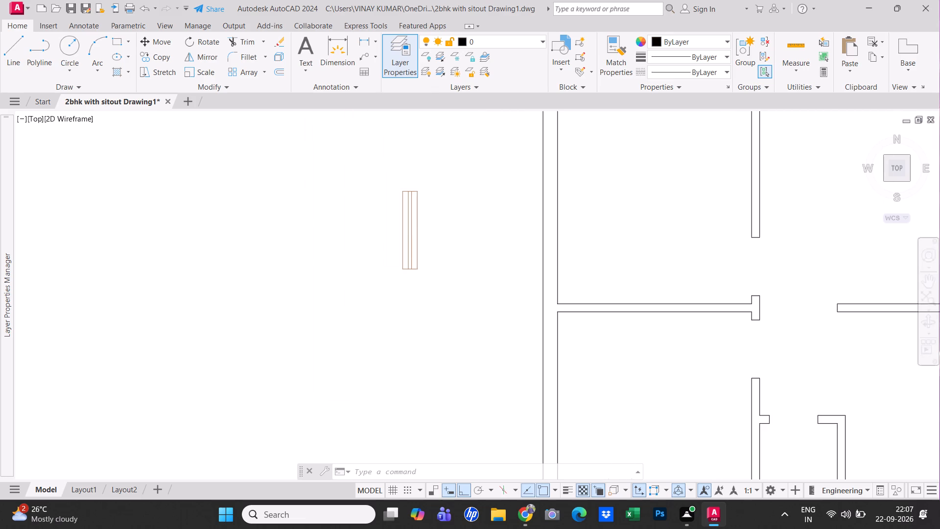
scroll(431, 279, "up", 1)
scroll(430, 277, "down", 2)
middle_click_drag(442, 274, 364, 273)
scroll(362, 273, "down", 1)
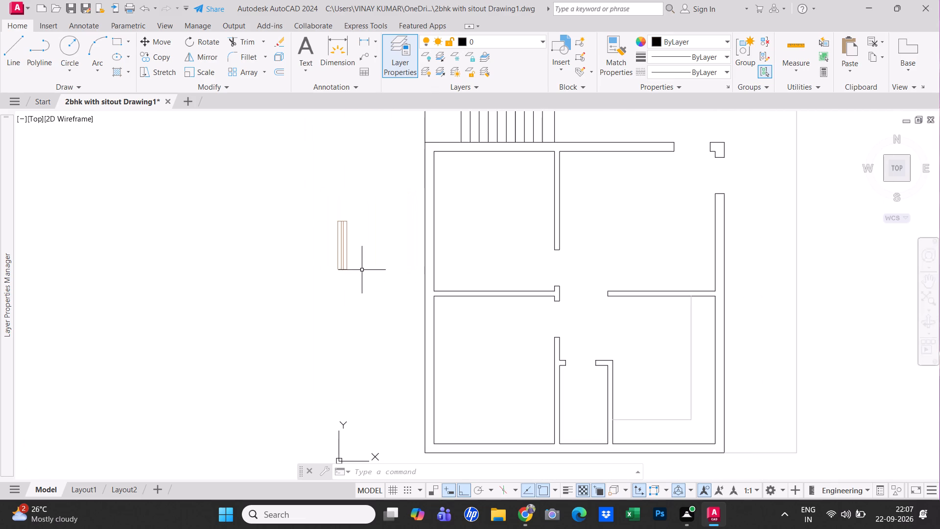
left_click(365, 280)
left_click(318, 223)
scroll(318, 218, "up", 2)
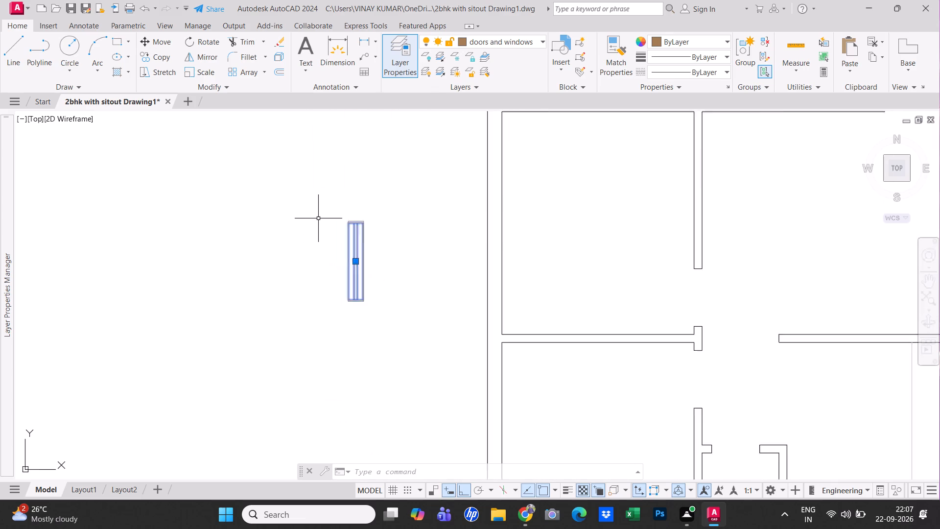
scroll(318, 218, "up", 1)
left_click(158, 62)
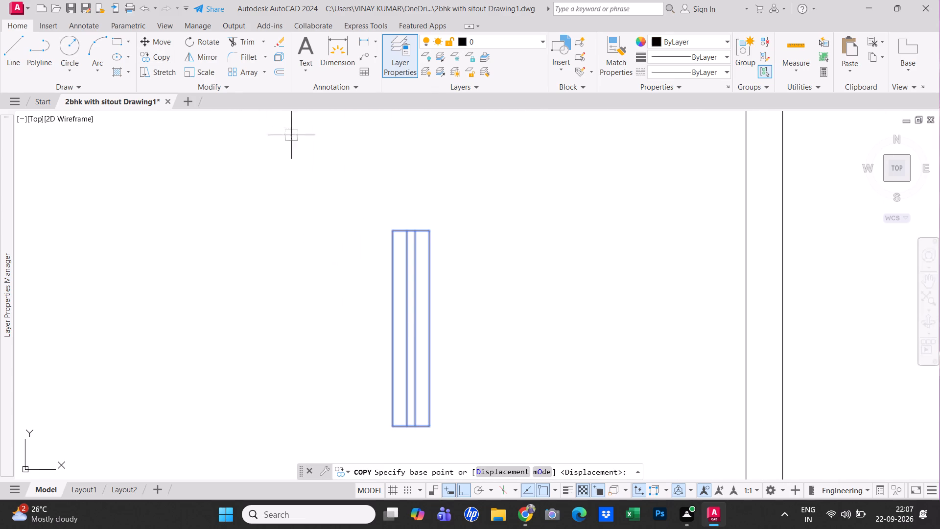
left_click(427, 231)
scroll(518, 224, "down", 2)
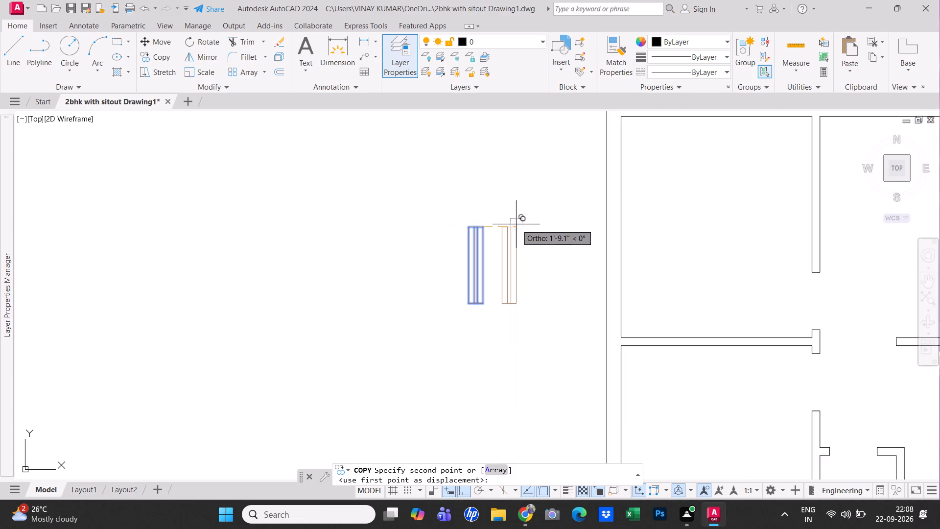
key("F8")
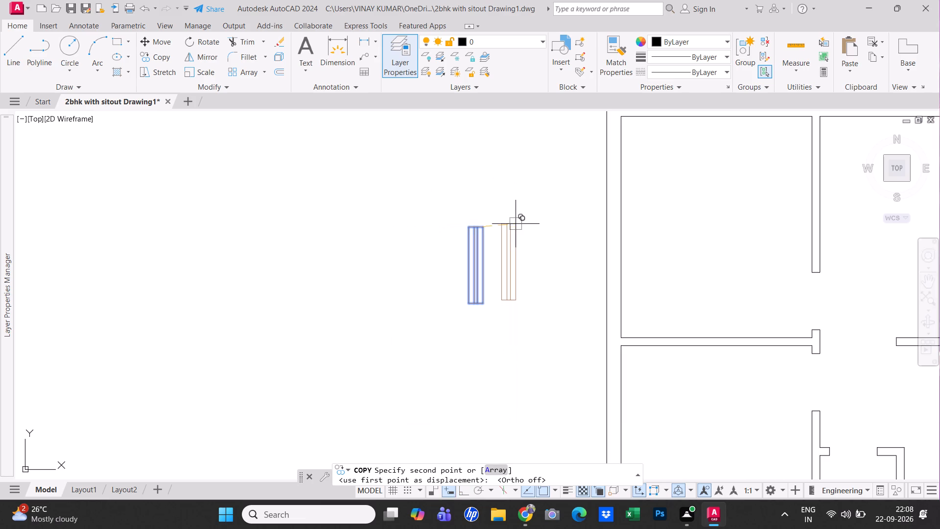
scroll(625, 218, "up", 1)
scroll(625, 218, "down", 3)
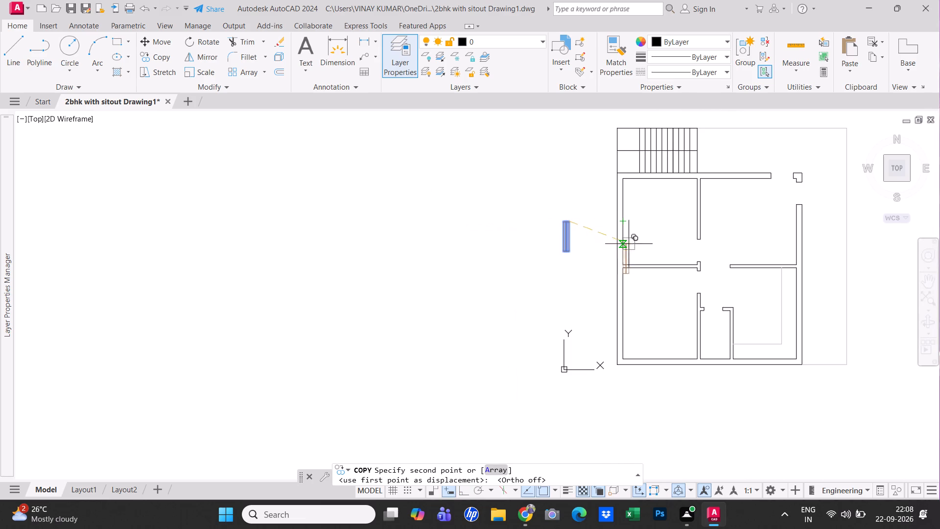
scroll(622, 234, "up", 2)
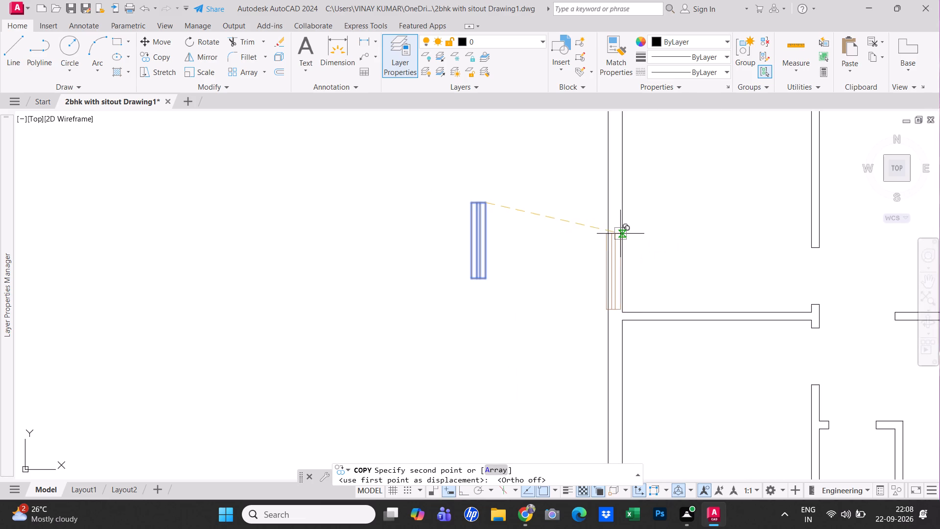
left_click(622, 231)
Place further window copies in the right outer wall of the upper-right and lower-right rooms and the left outer wall of the lower-left room.
middle_click_drag(634, 247, 634, 248)
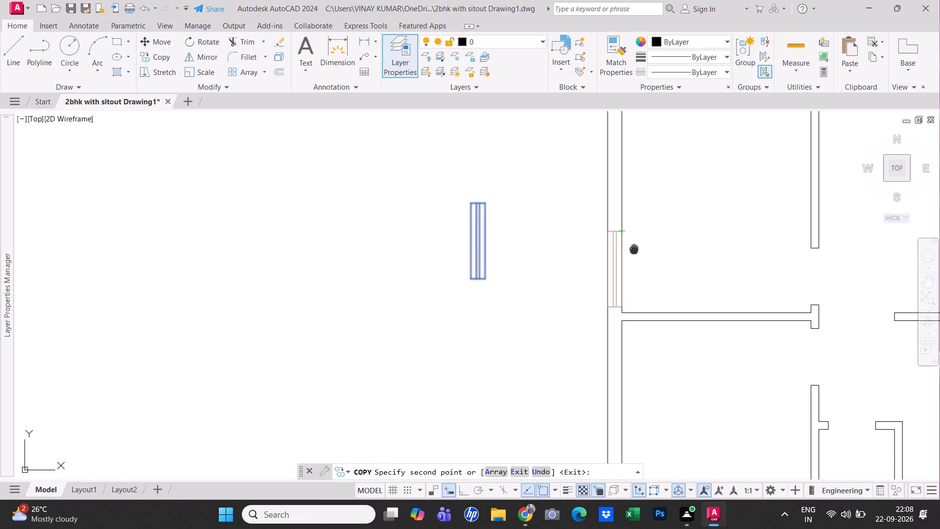
middle_click_drag(634, 248, 399, 244)
scroll(399, 244, "down", 1)
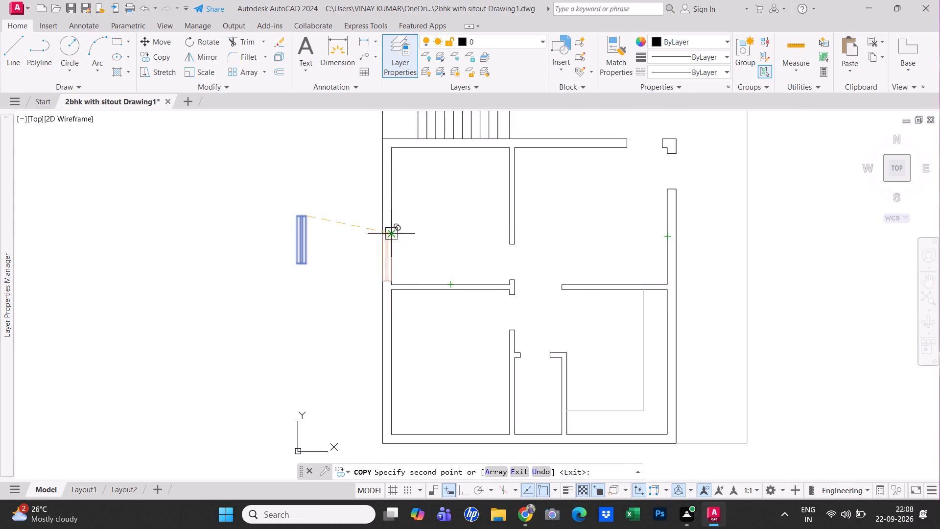
left_click(676, 234)
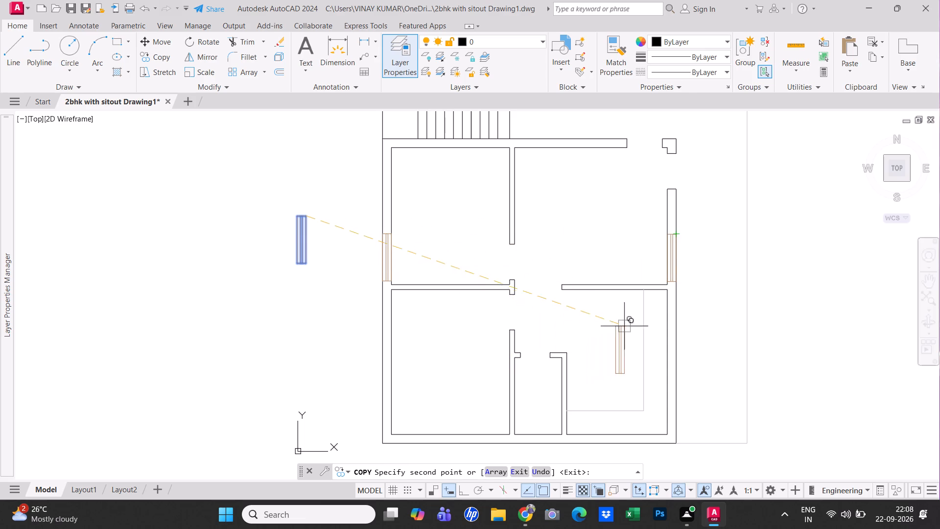
left_click(676, 350)
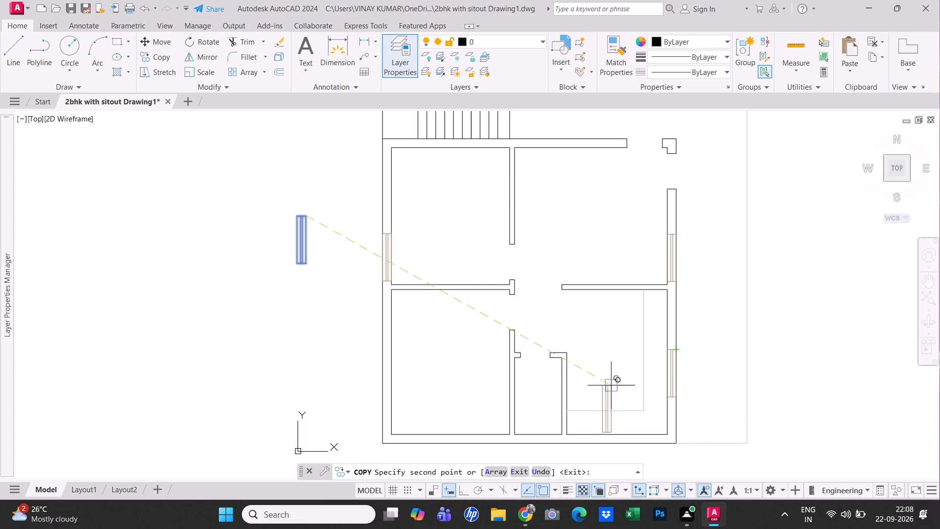
left_click(390, 361)
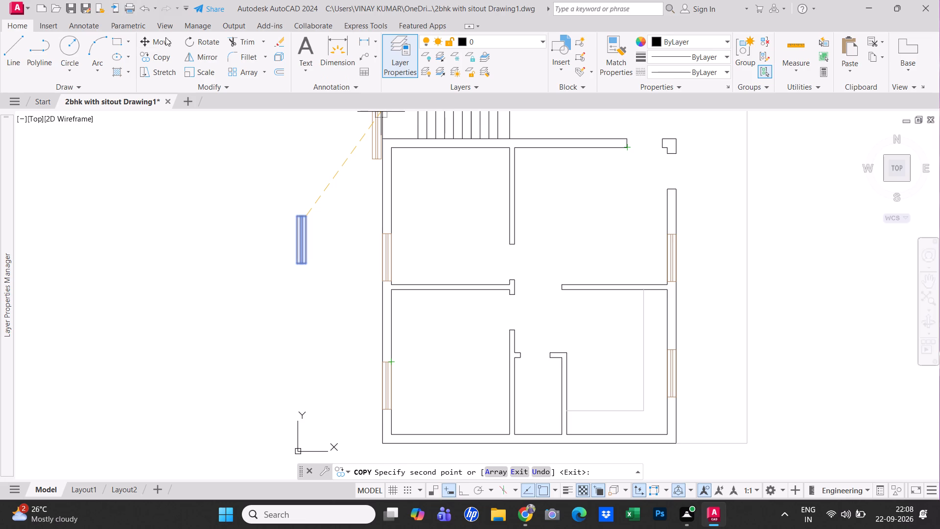
Place one more window copy in the open floor of the upper-right room and finish copying.
left_click(585, 164)
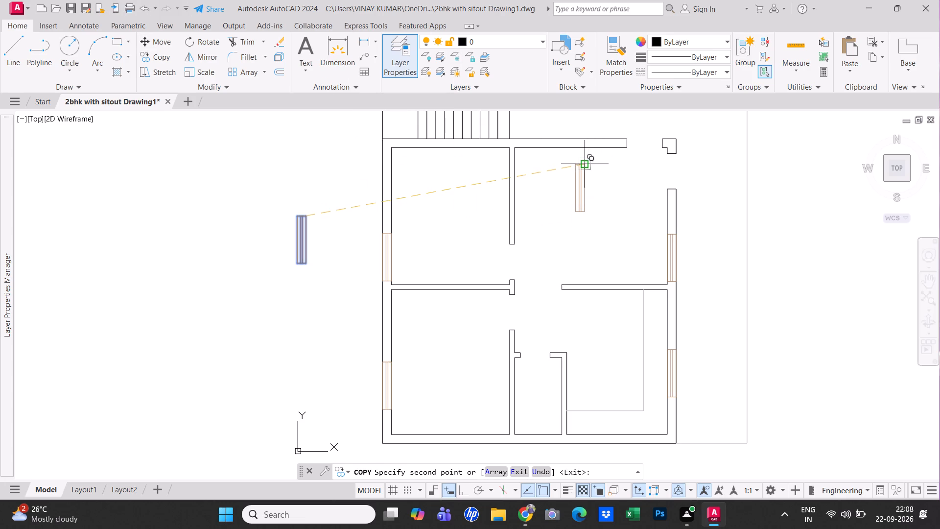
key("Escape")
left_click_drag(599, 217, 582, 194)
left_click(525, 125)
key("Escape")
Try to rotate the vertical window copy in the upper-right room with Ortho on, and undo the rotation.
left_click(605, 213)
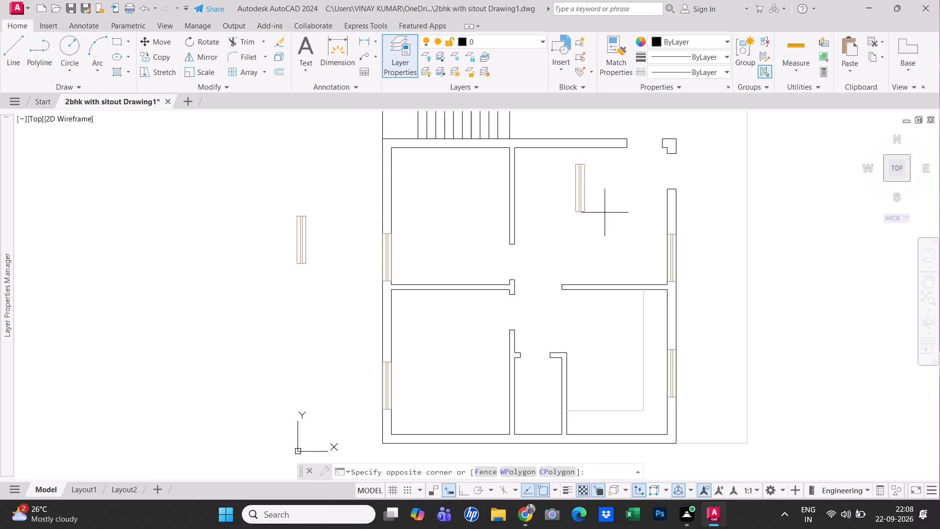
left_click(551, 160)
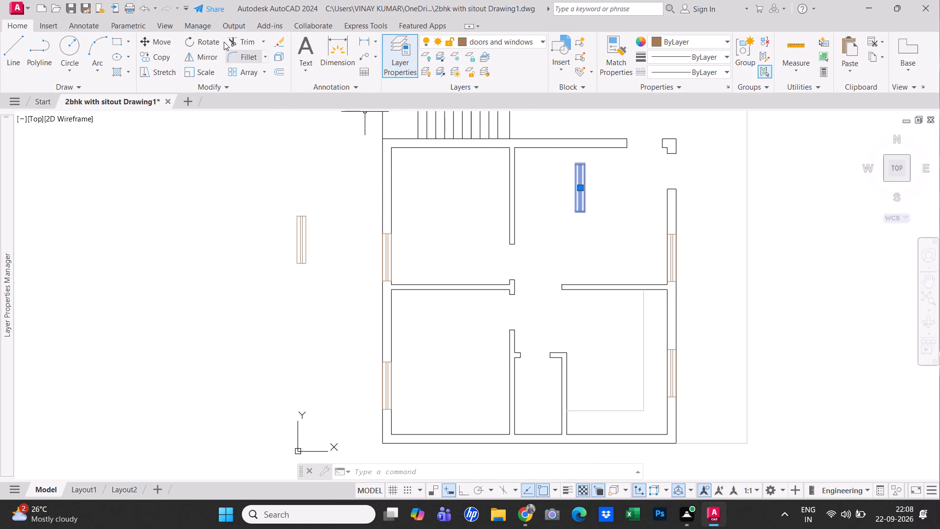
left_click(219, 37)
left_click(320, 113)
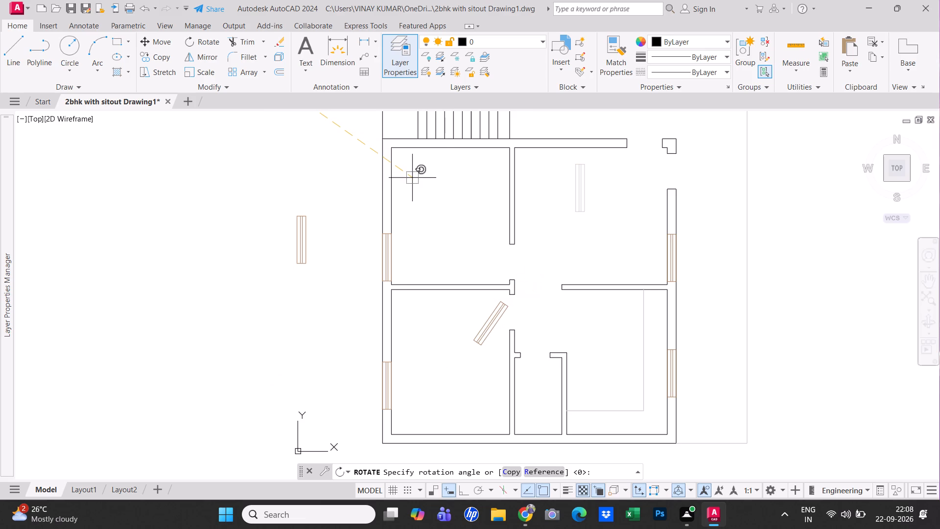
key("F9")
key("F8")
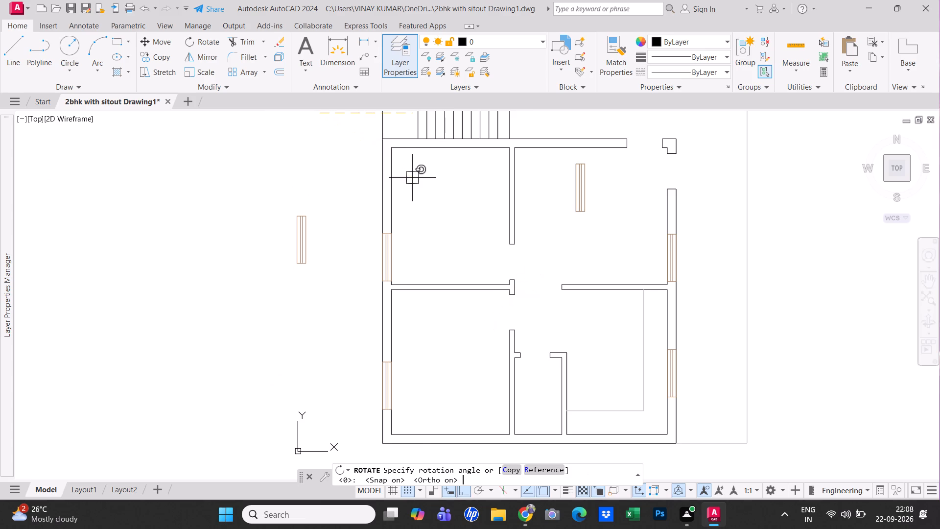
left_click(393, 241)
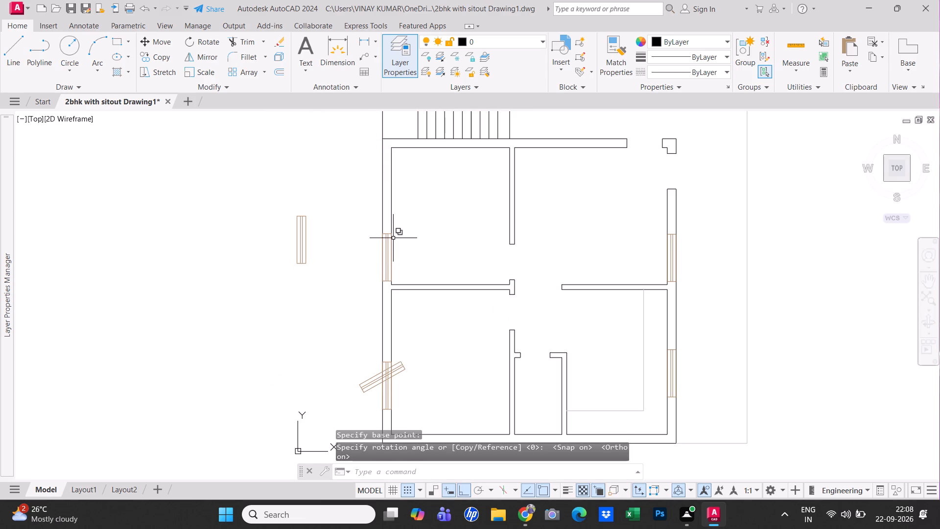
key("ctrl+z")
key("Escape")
Rotate the window copy in the upper-right room to horizontal, at 270° with Ortho on, about a point in the upper-left room.
left_click_drag(577, 233, 577, 223)
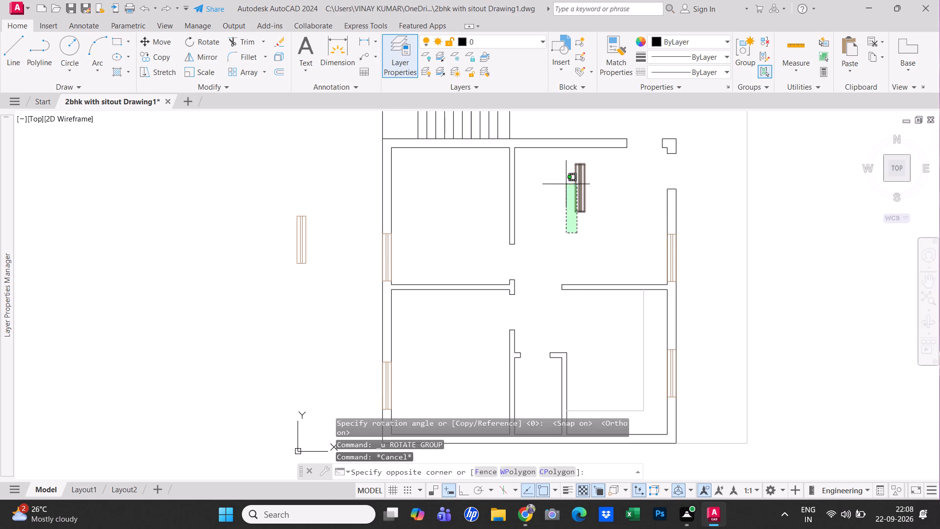
left_click(564, 177)
left_click(209, 47)
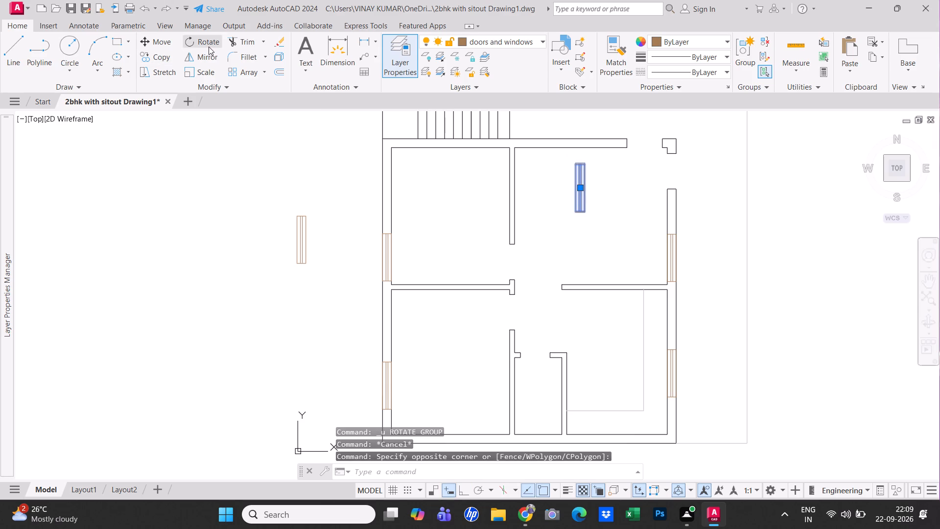
left_click(439, 225)
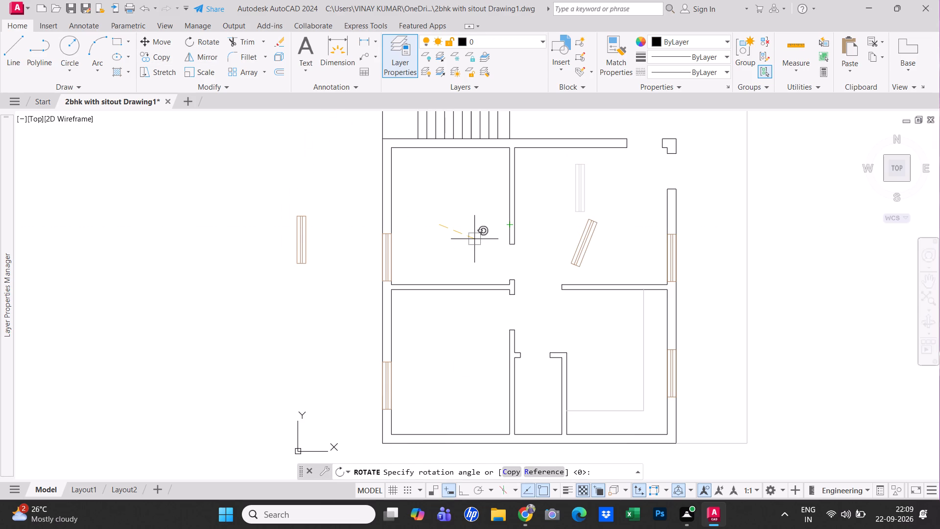
key("F8")
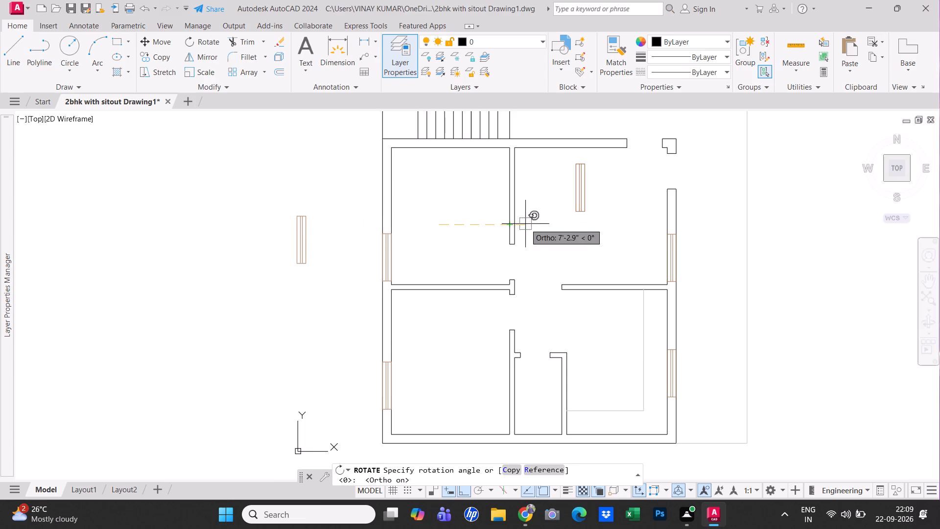
left_click(534, 328)
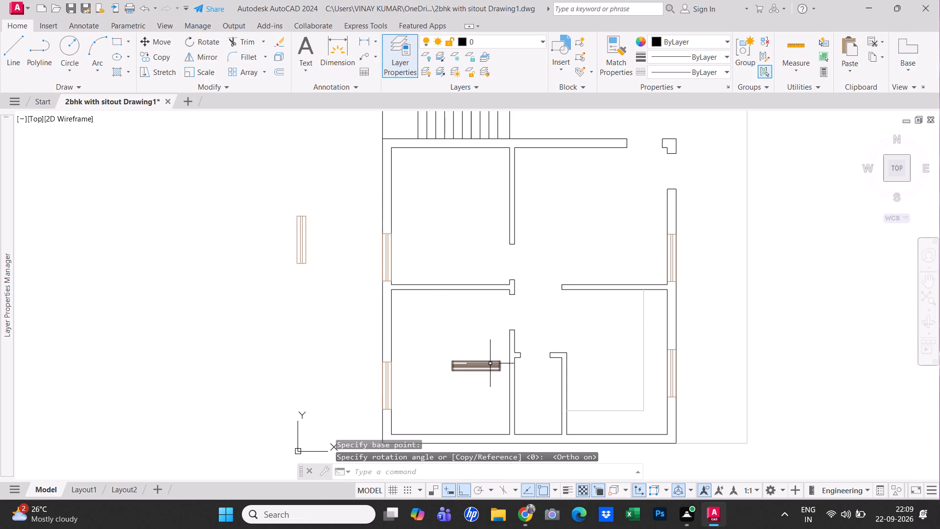
Copy the horizontal window by its top-right corner, with Ortho off, into the top outer wall of the upper-right room.
left_click(490, 363)
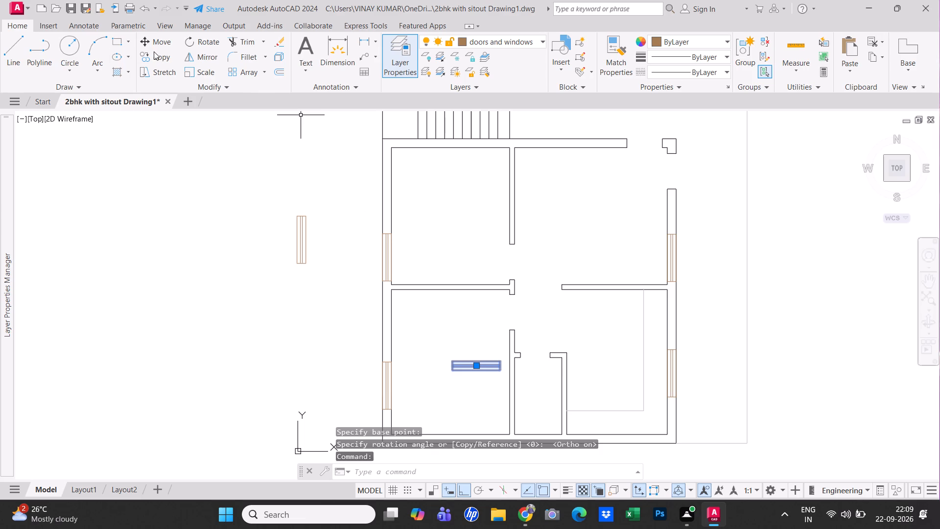
left_click(156, 60)
scroll(531, 374, "up", 2)
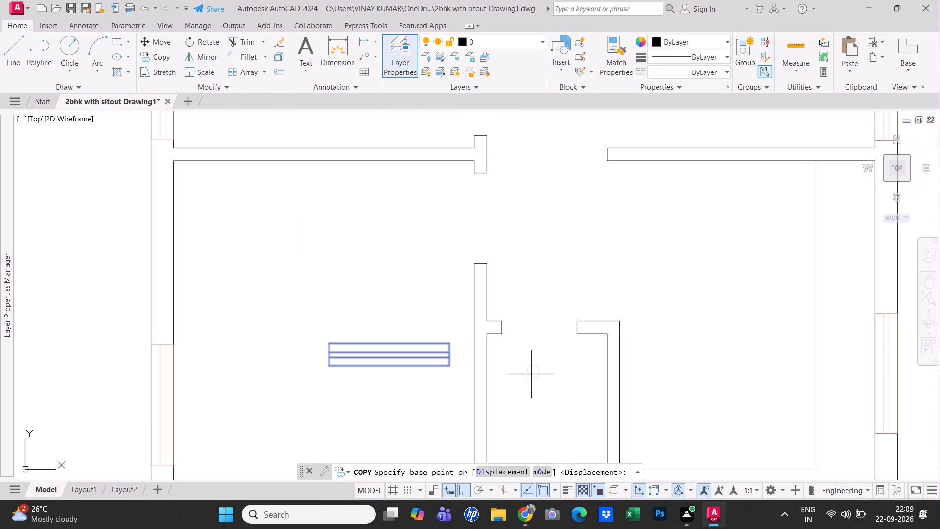
left_click(450, 342)
scroll(476, 295, "down", 4)
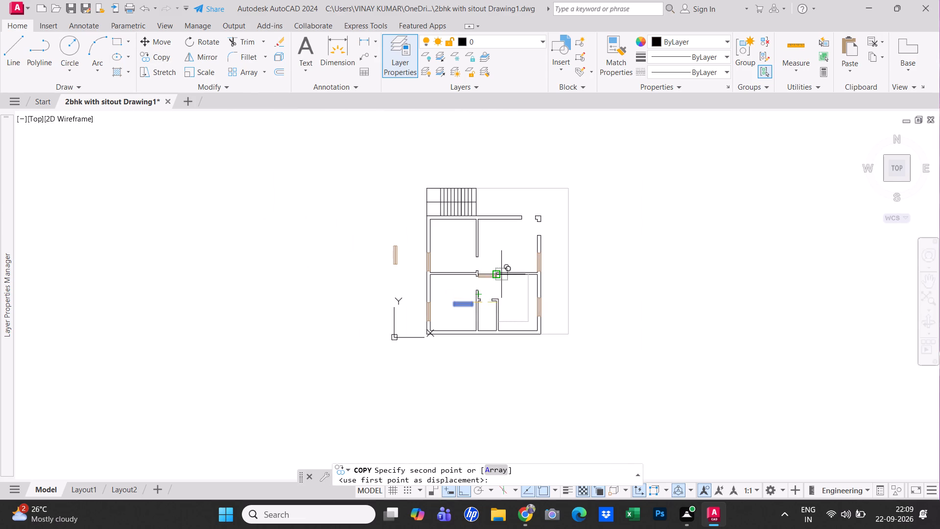
key("F8")
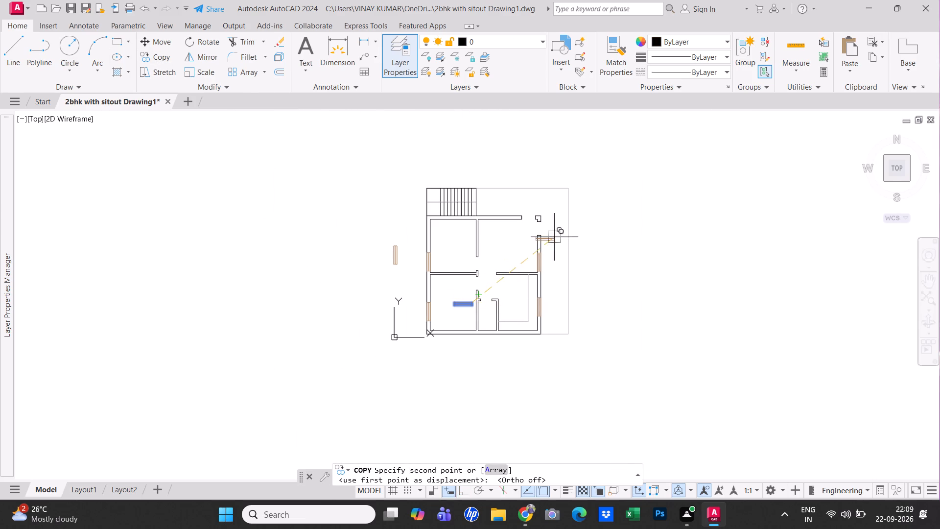
scroll(523, 218, "up", 3)
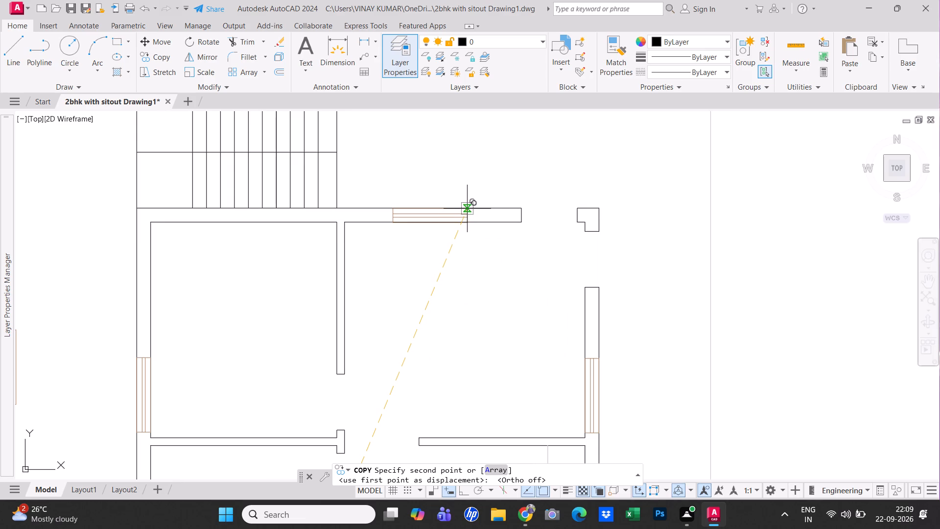
left_click(467, 209)
middle_click_drag(471, 321, 455, 251)
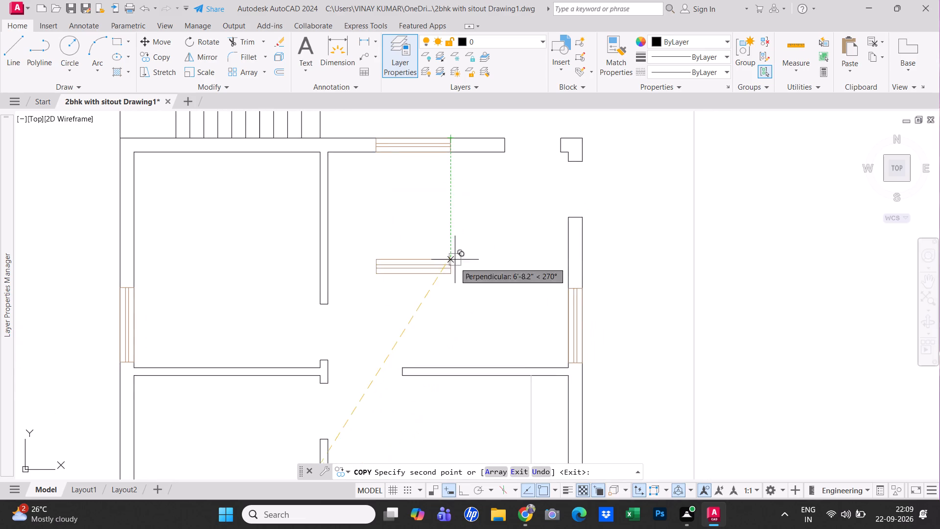
scroll(464, 295, "down", 2)
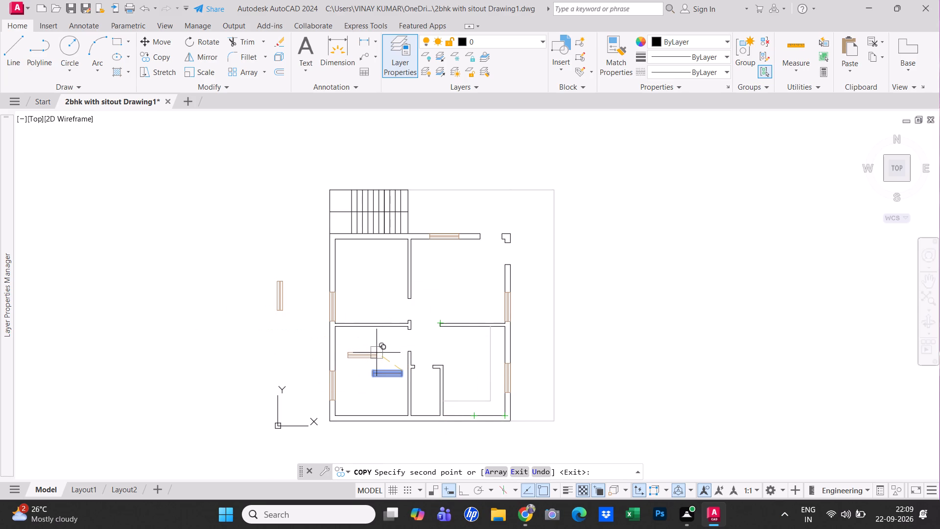
key("Escape")
key("Escape")
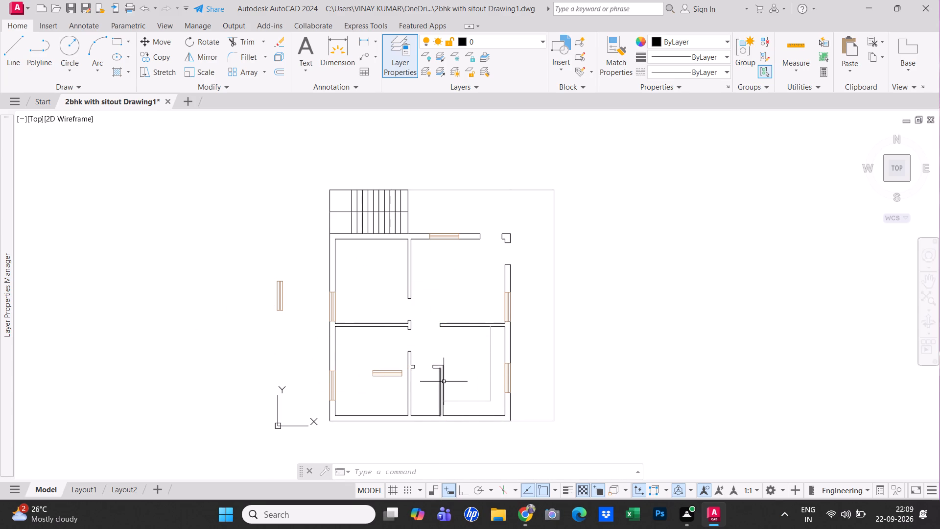
With Ortho on, draw a vertical line across the bottom outer wall from the midpoint of the small middle room's inner wall line.
scroll(430, 407, "up", 2)
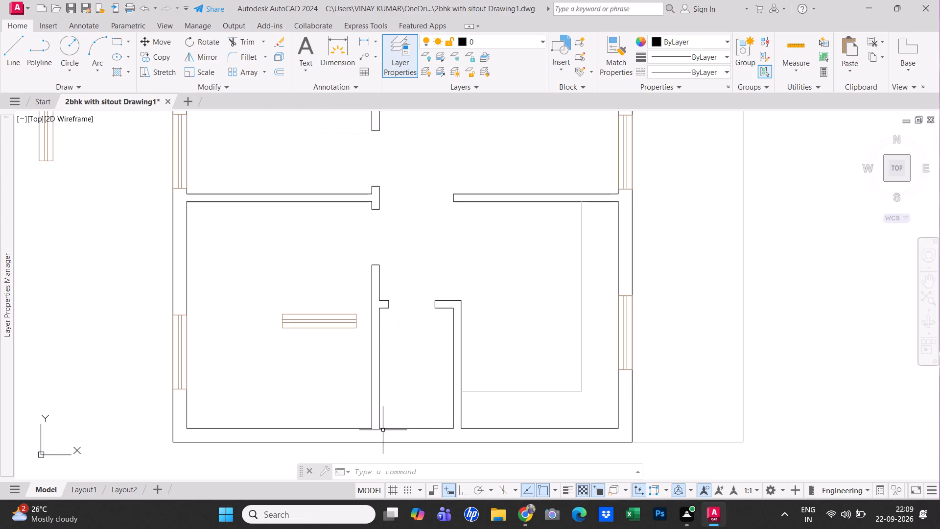
scroll(380, 436, "up", 1)
scroll(380, 436, "down", 1)
scroll(380, 436, "up", 1)
scroll(380, 436, "down", 1)
scroll(0, 72, "up", 1)
key("Escape")
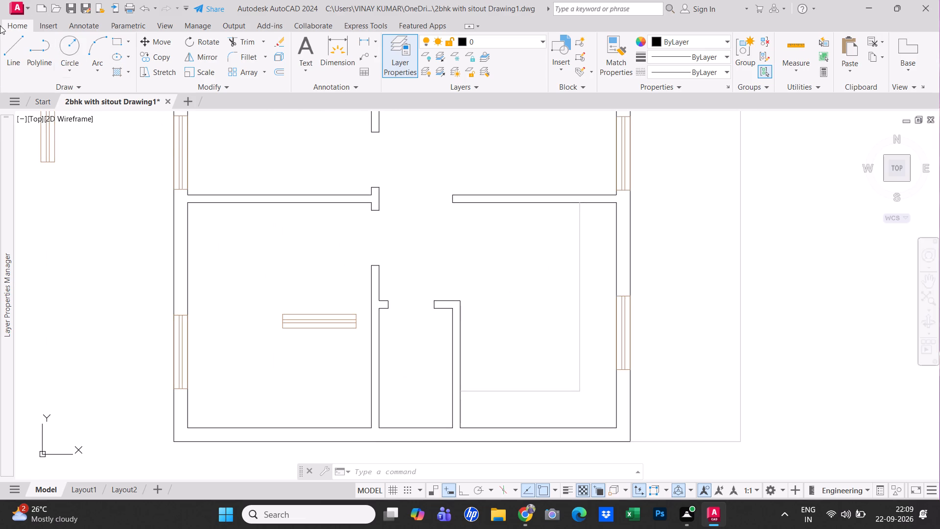
left_click(15, 57)
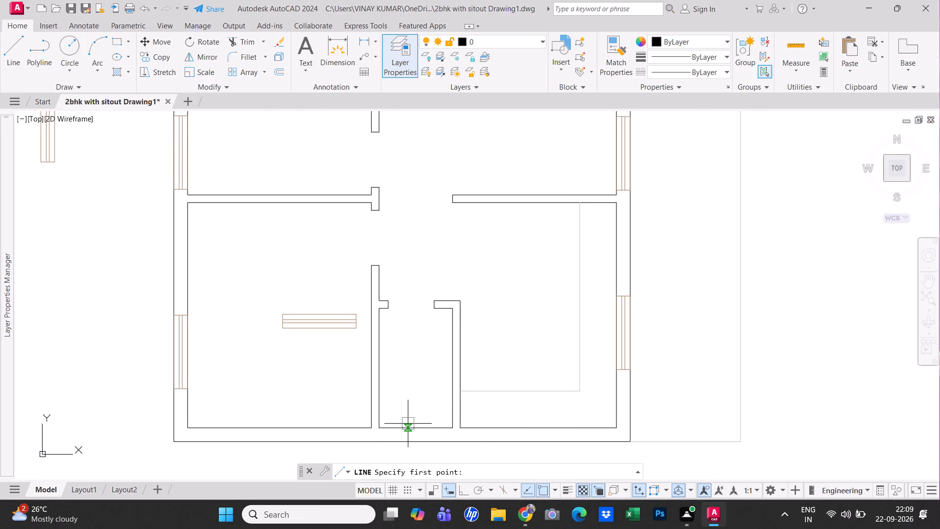
left_click(417, 430)
scroll(416, 449, "up", 2)
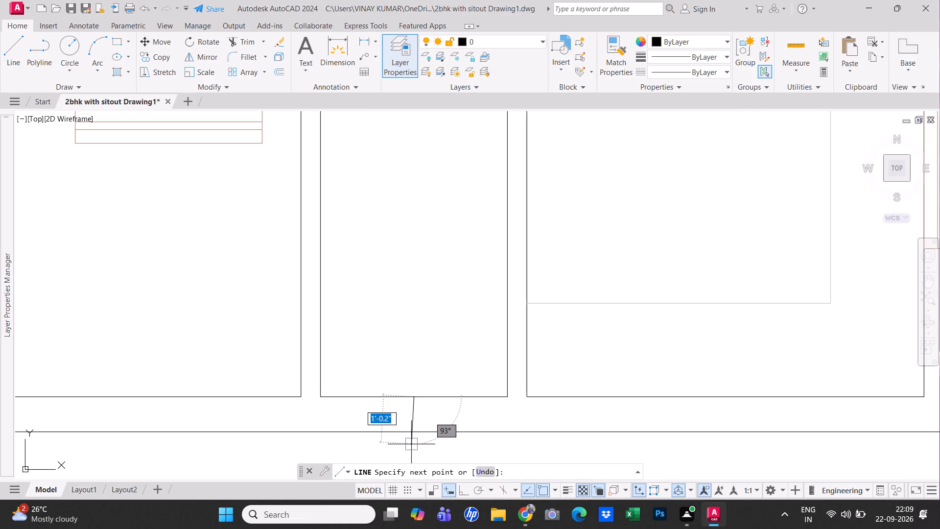
key("F8")
left_click(411, 444)
key("Escape")
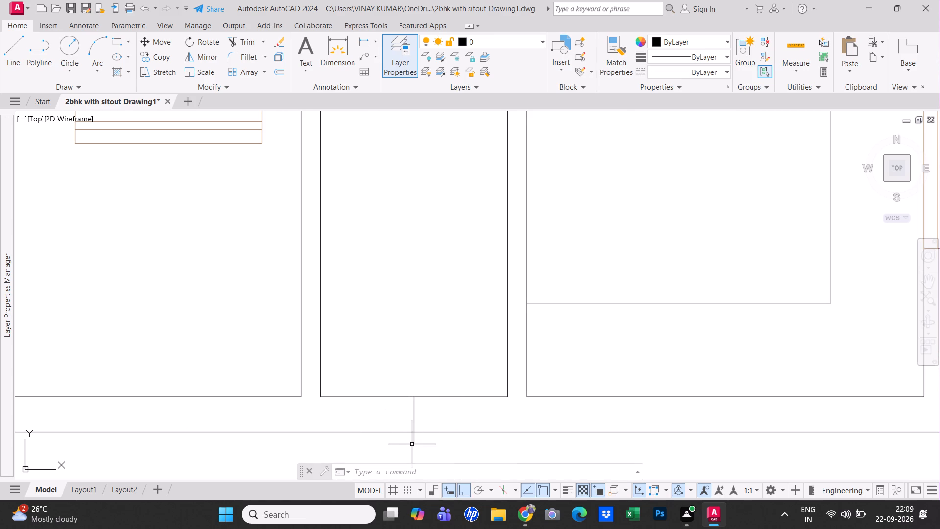
Trim the part of the vertical line that extends below the bottom outer wall.
type("tr")
key("space")
left_click(414, 442)
key("Escape")
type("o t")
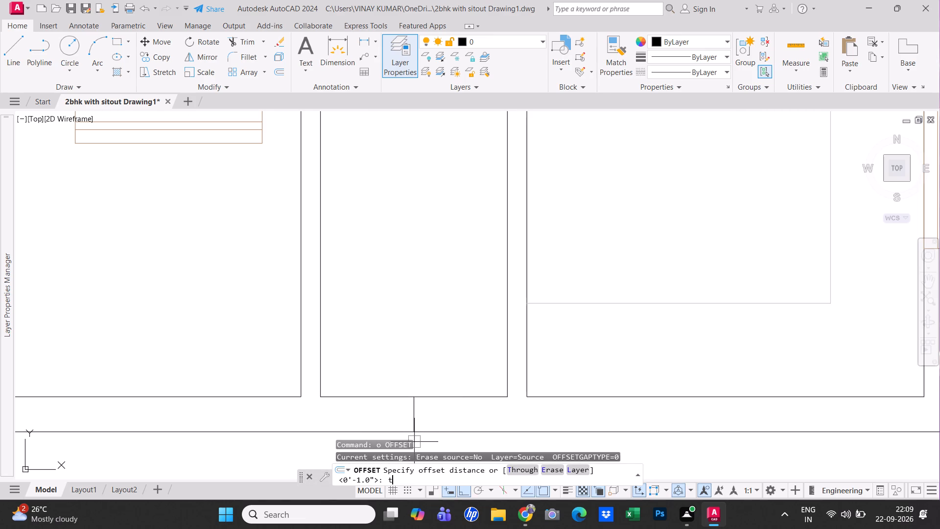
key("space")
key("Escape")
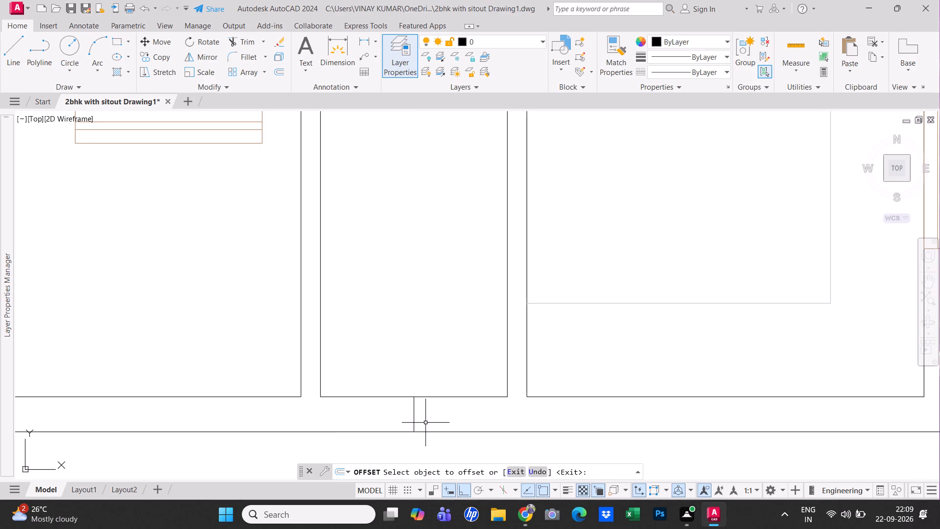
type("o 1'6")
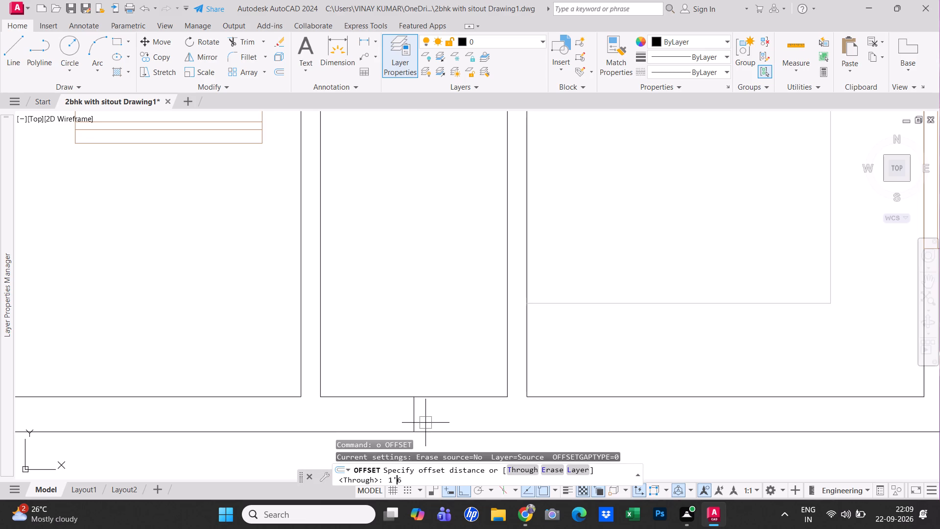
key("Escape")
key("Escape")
Offset the vertical centre line in the small room's bottom wall by 6" to both sides.
type("o 6\"")
key("Return")
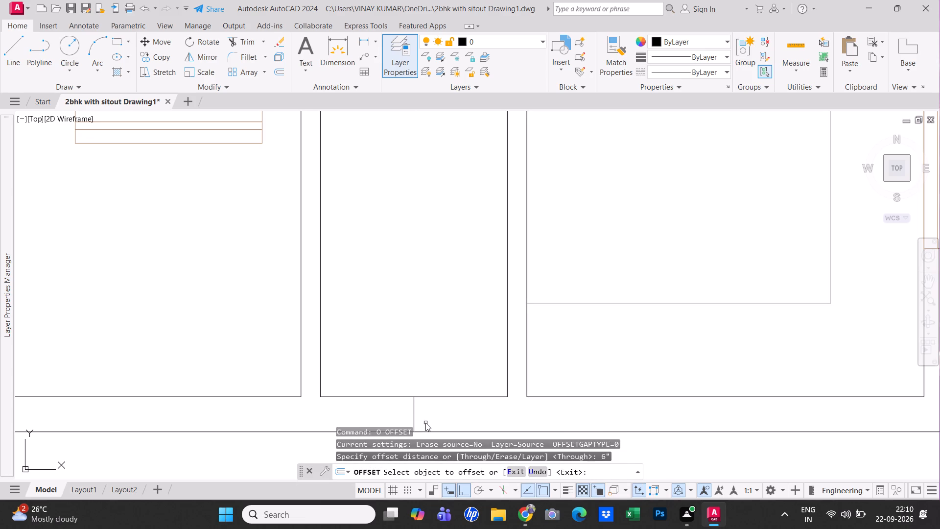
left_click(415, 422)
left_click(500, 411)
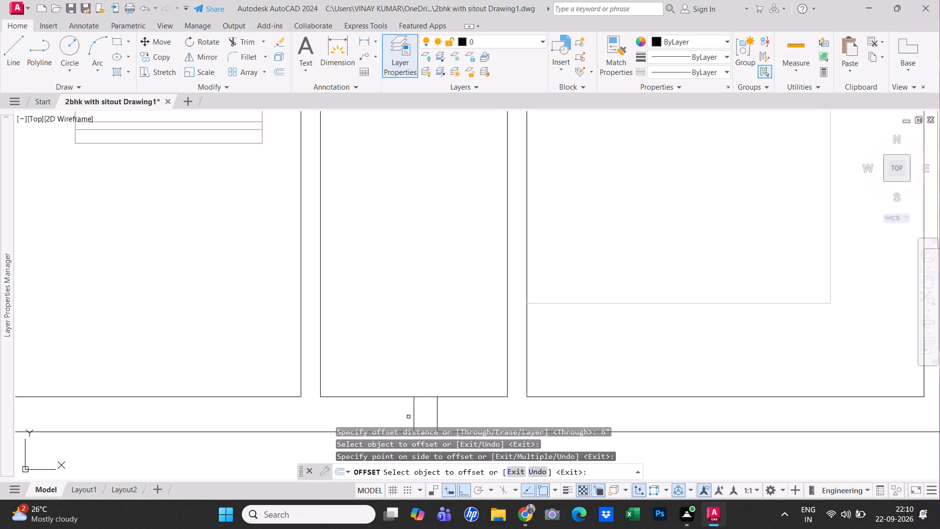
left_click(414, 414)
left_click(329, 412)
key("Escape")
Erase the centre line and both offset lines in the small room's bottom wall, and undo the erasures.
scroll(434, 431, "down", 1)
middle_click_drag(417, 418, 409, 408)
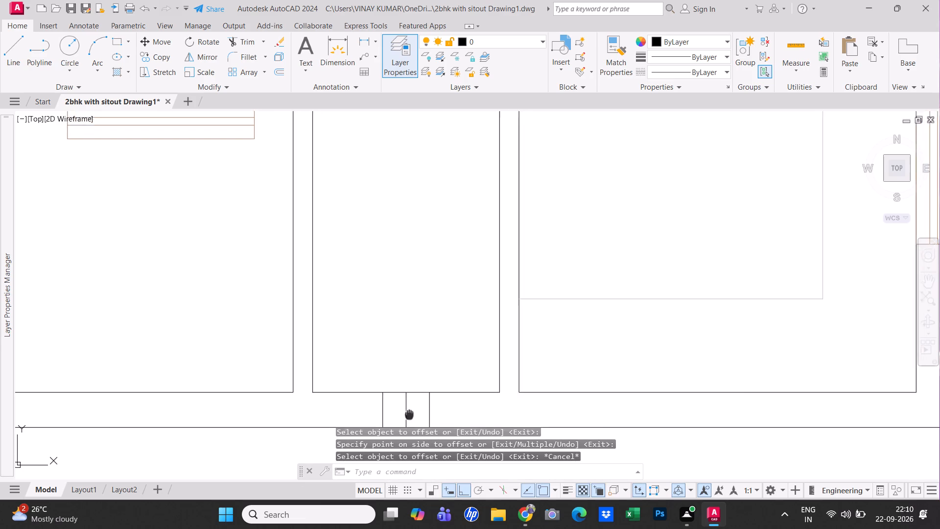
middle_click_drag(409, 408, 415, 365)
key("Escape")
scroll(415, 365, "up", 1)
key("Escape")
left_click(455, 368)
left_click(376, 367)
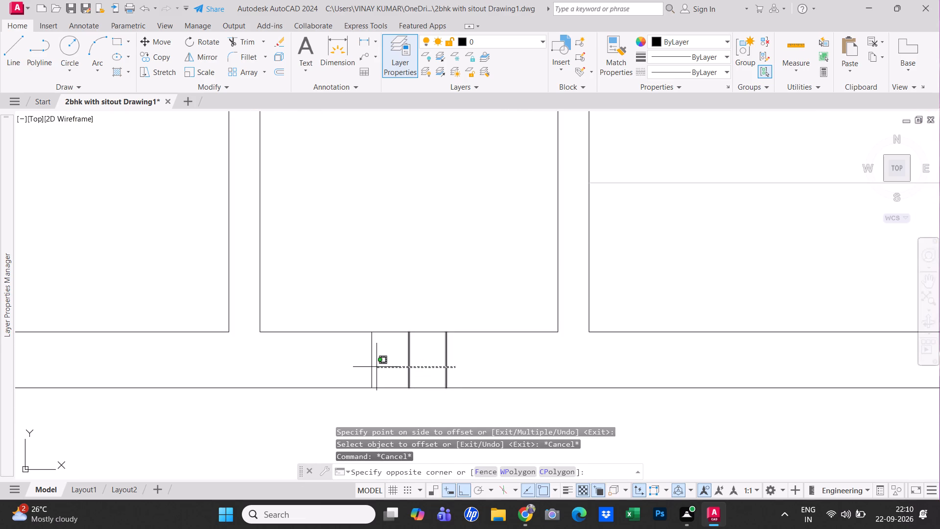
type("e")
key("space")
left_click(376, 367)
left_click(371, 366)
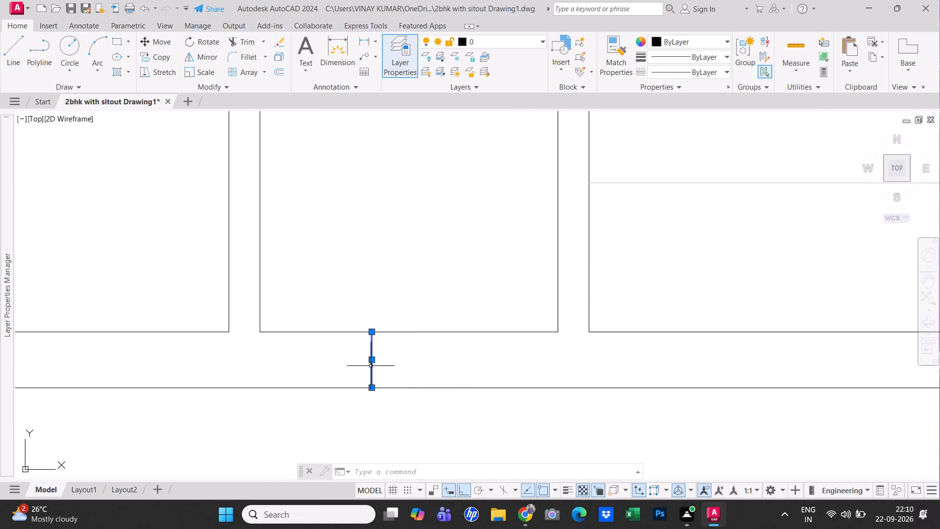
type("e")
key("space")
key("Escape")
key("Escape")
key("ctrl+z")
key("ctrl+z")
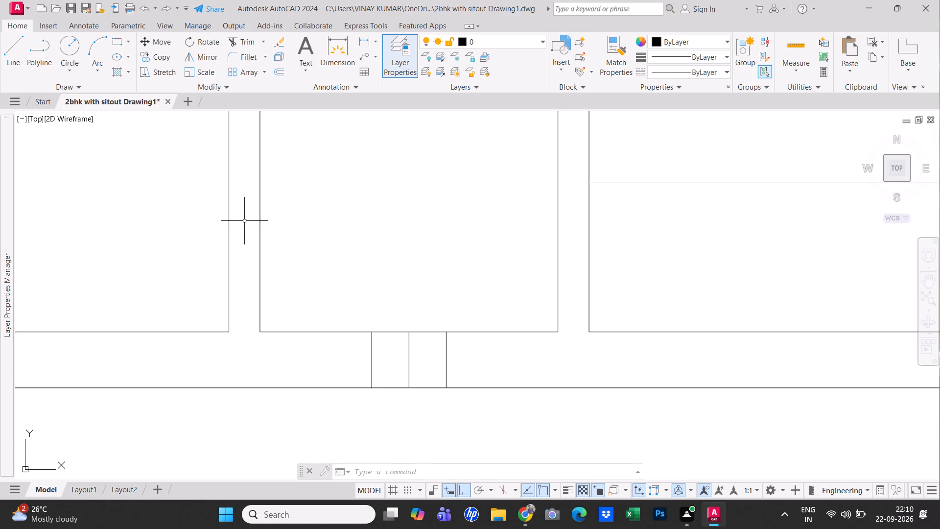
Erase the two 6" offset lines on either side of the centre line in the small room's bottom wall.
key("Escape")
left_click(372, 350)
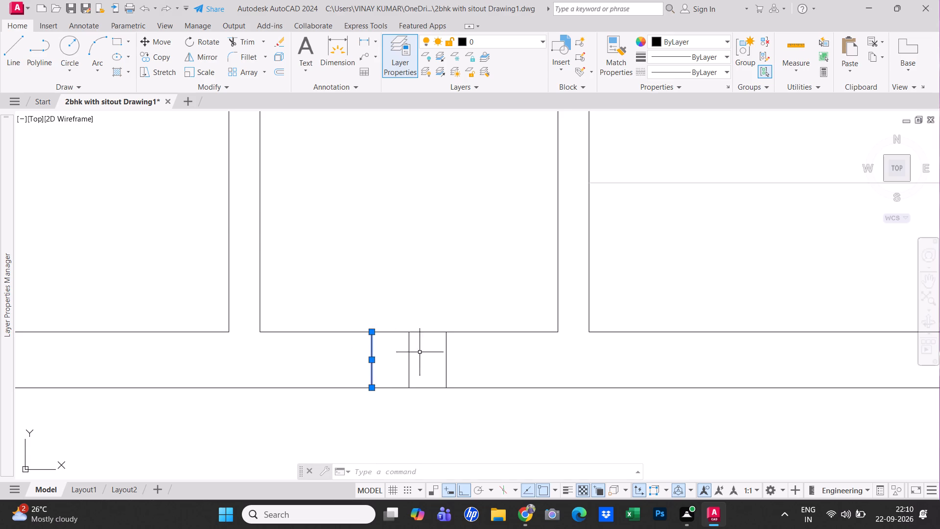
left_click(446, 357)
type("e")
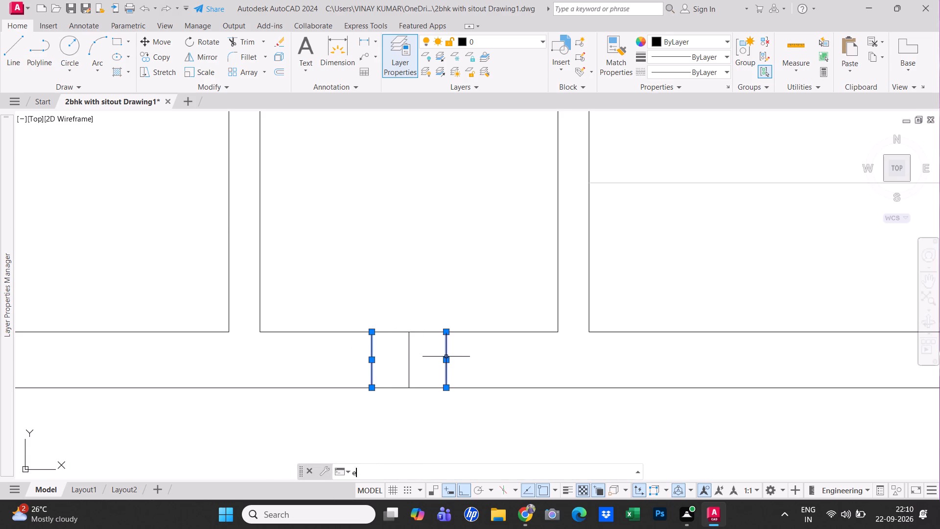
key("space")
key("Escape")
key("Escape")
Offset the vertical centre line in the small room's bottom wall by 9" to both sides.
type("o 9\"")
key("Return")
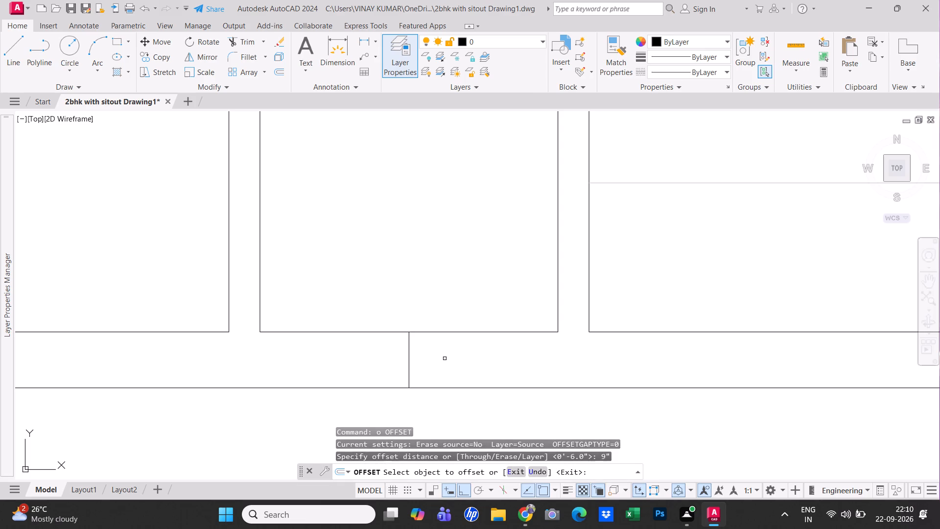
left_click(408, 361)
left_click(476, 361)
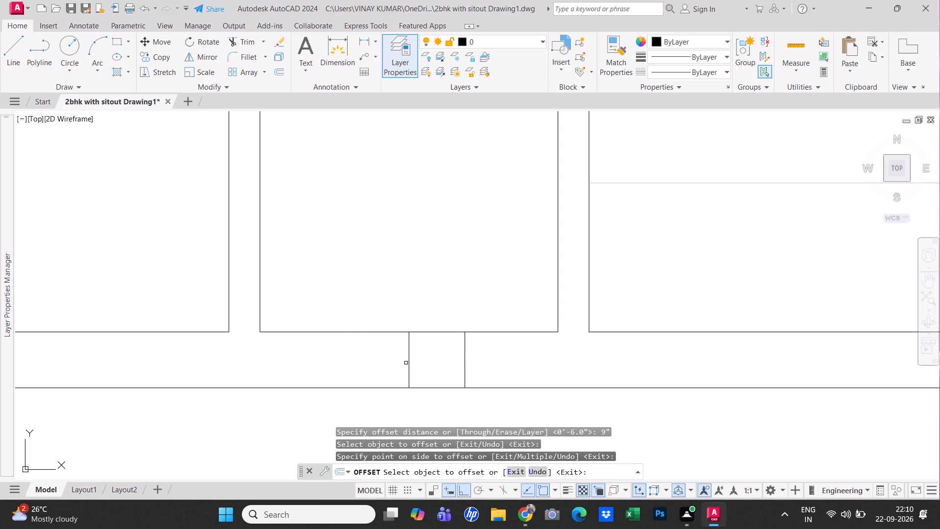
left_click(410, 361)
left_click(368, 361)
key("Escape")
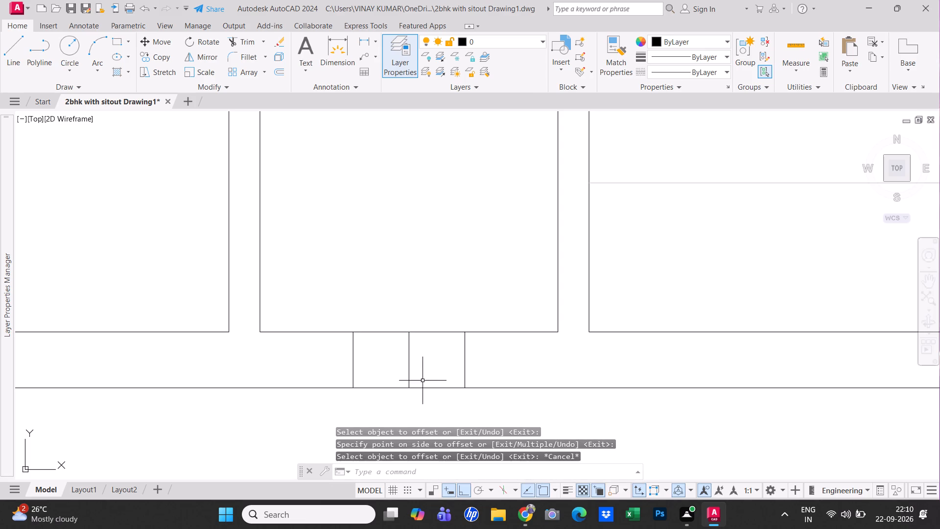
Erase the vertical centre line between the two 9" offset lines.
left_click(420, 372)
left_click(387, 360)
type("e")
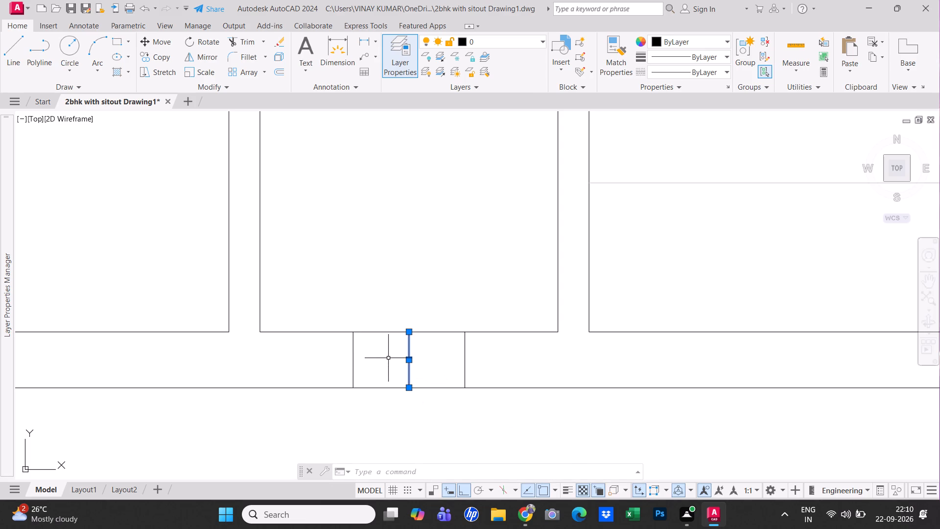
key("space")
key("Escape")
Move the two vertical offset lines straight up out of the bottom wall into the small room's open space.
left_click(353, 369)
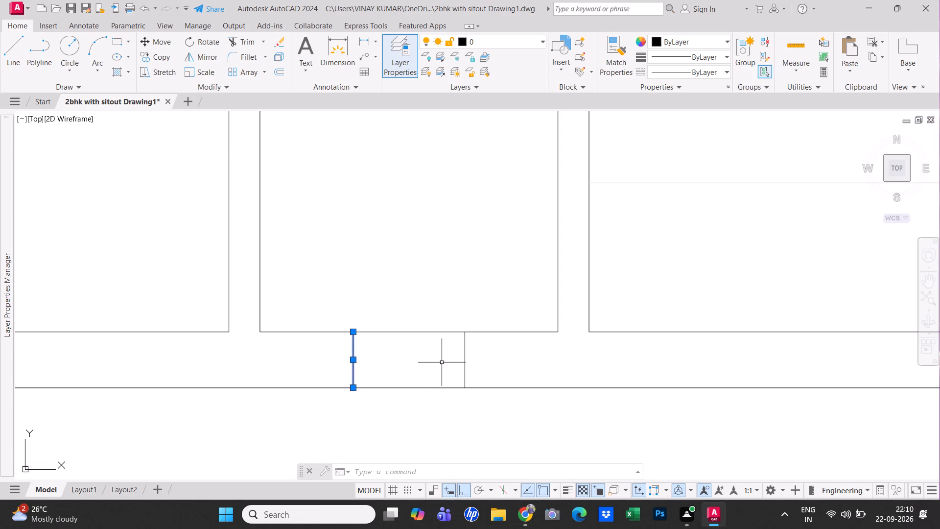
left_click(465, 353)
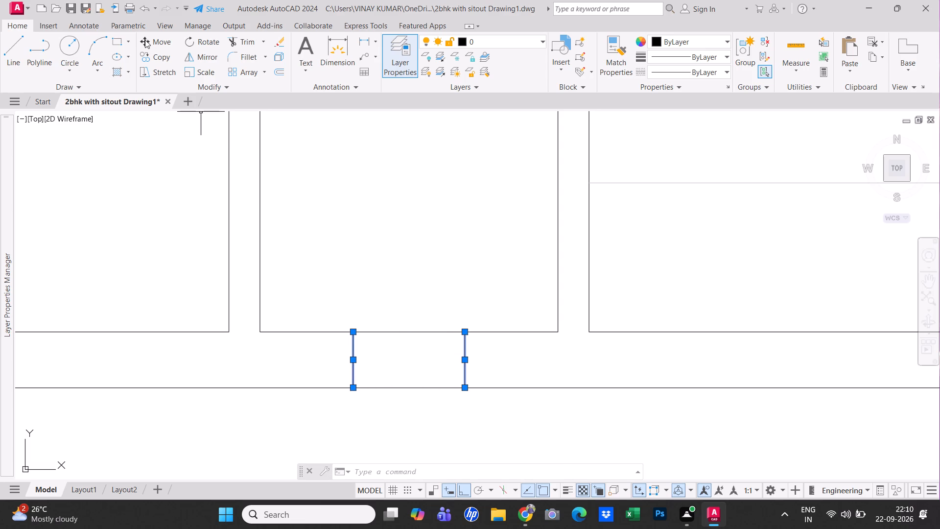
left_click(146, 39)
left_click(370, 320)
left_click(379, 229)
key("Escape")
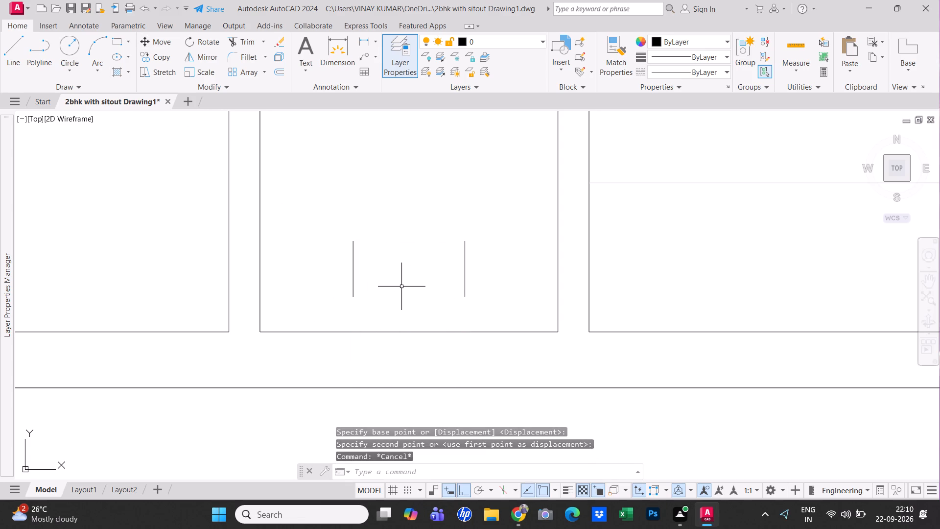
Draw horizontal lines joining the upper ends and the lower ends of the two vertical lines to close a rectangle.
scroll(402, 290, "up", 1)
key("Escape")
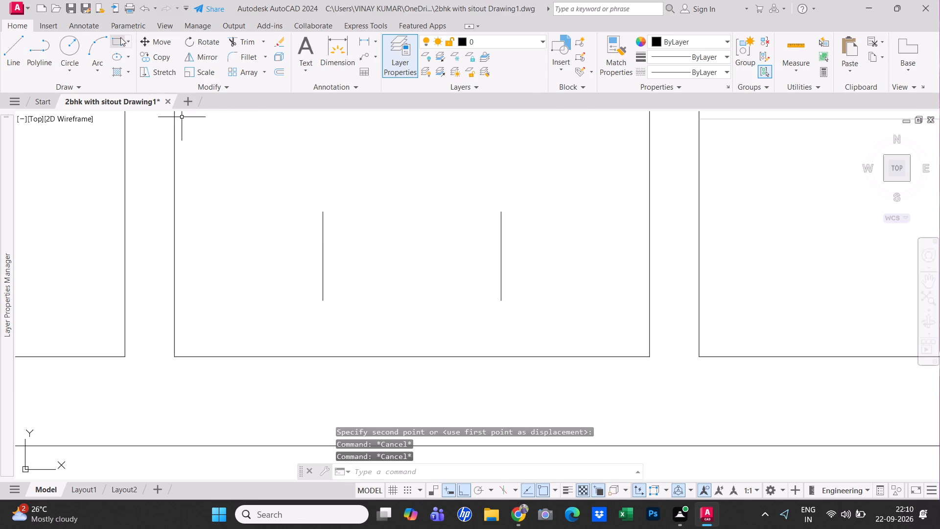
left_click(19, 61)
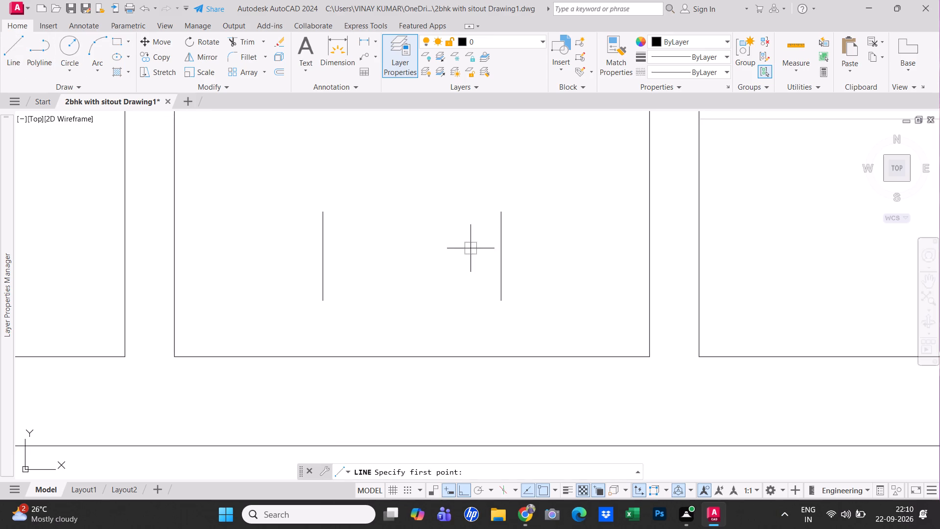
left_click_drag(320, 214, 327, 214)
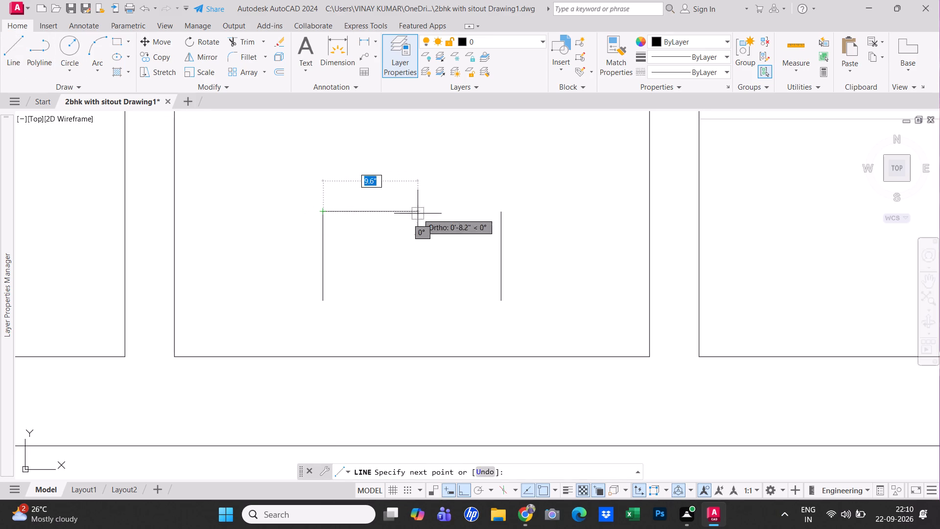
left_click(499, 212)
right_click(473, 268)
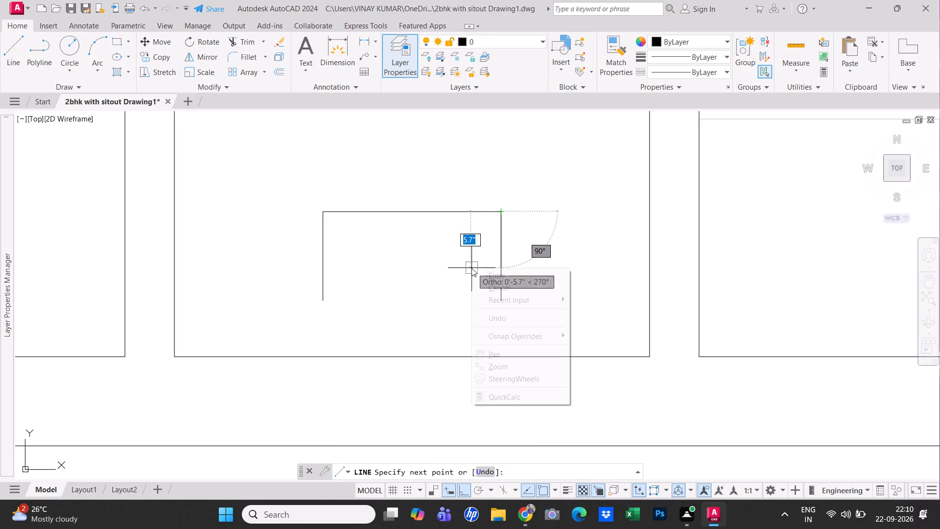
left_click(510, 274)
right_click(510, 274)
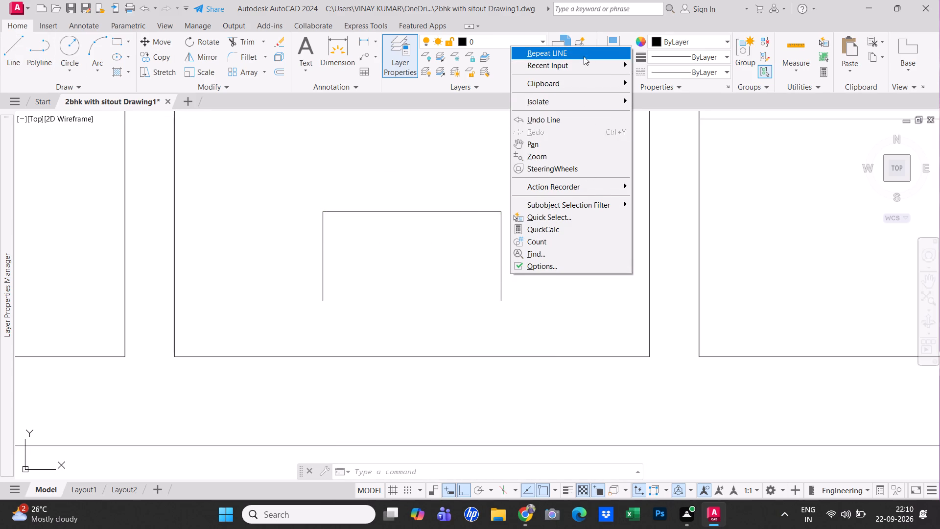
left_click(584, 51)
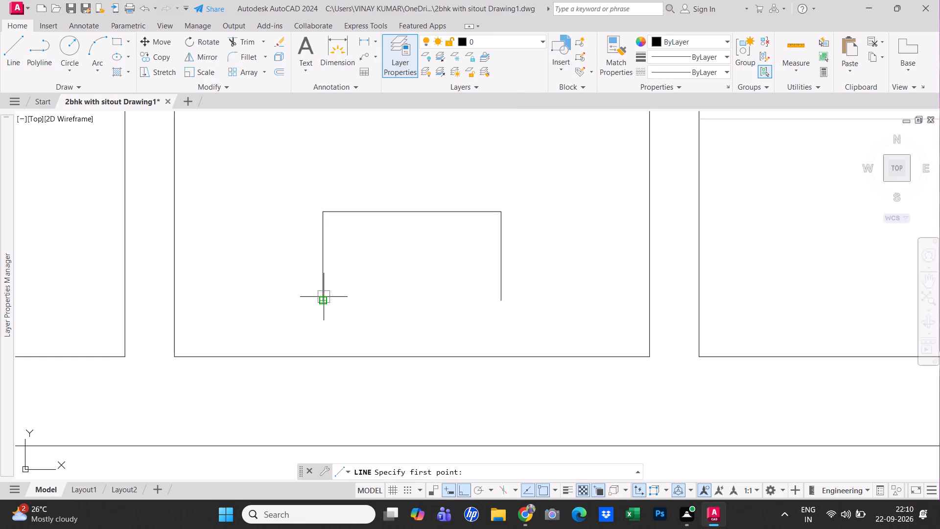
left_click(324, 299)
left_click(499, 302)
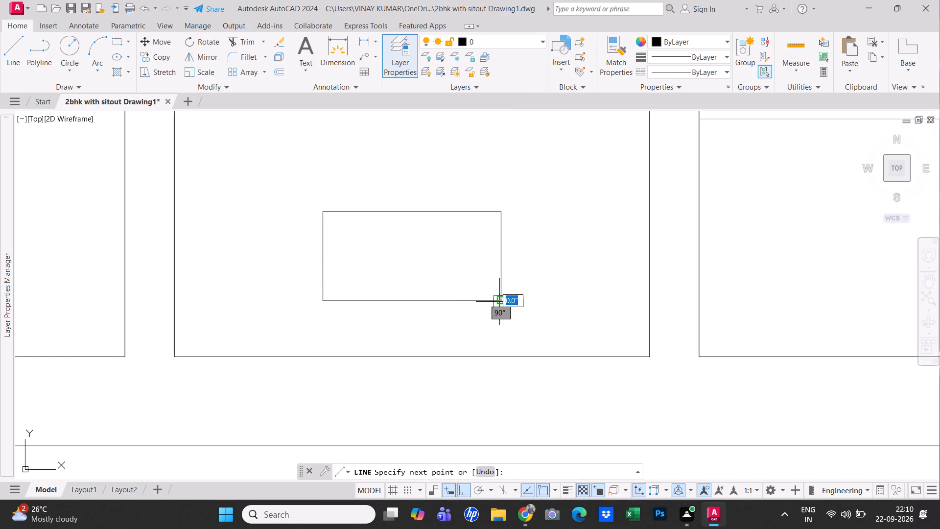
right_click(499, 302)
left_click(546, 311)
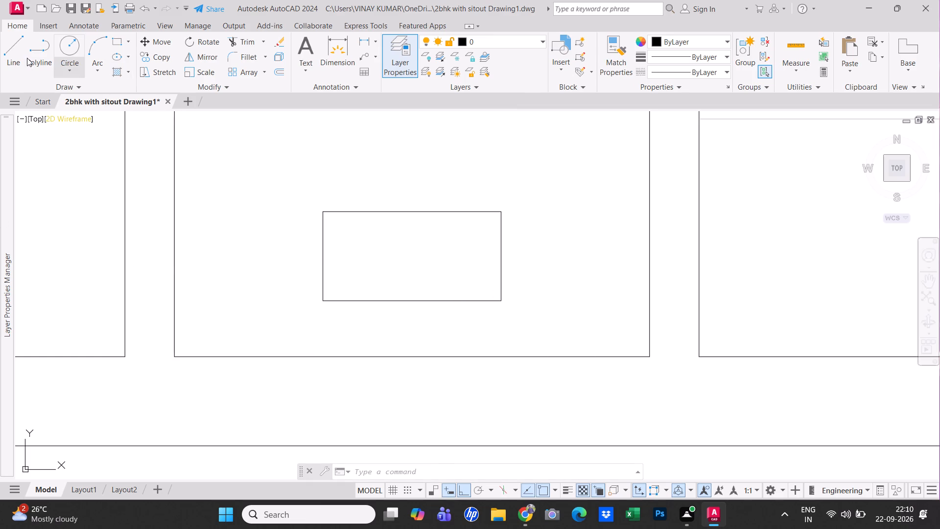
Draw a horizontal line across the rectangle between the midpoints of its two vertical sides.
left_click(7, 62)
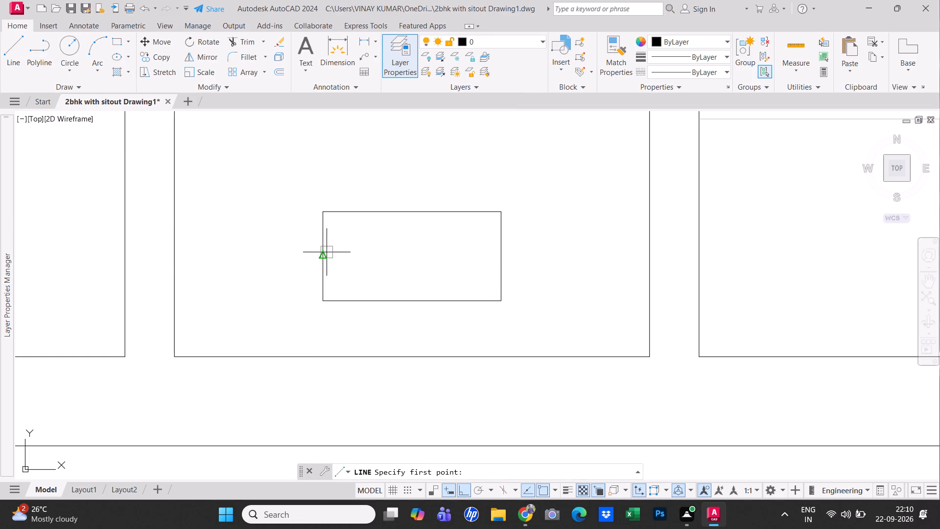
left_click(326, 256)
left_click(505, 257)
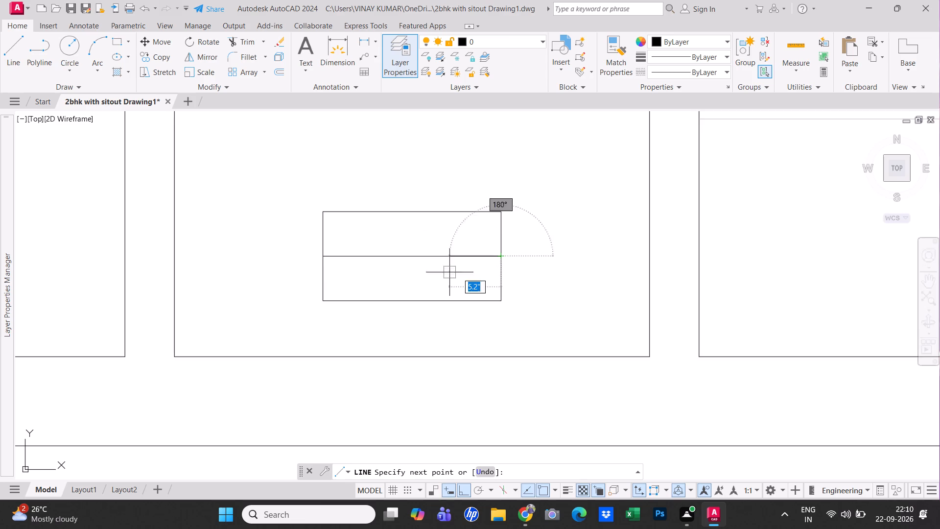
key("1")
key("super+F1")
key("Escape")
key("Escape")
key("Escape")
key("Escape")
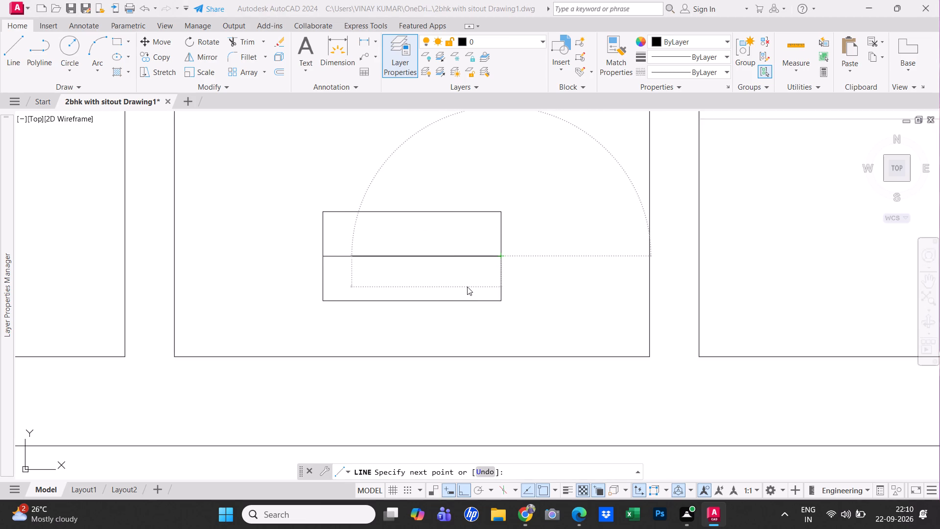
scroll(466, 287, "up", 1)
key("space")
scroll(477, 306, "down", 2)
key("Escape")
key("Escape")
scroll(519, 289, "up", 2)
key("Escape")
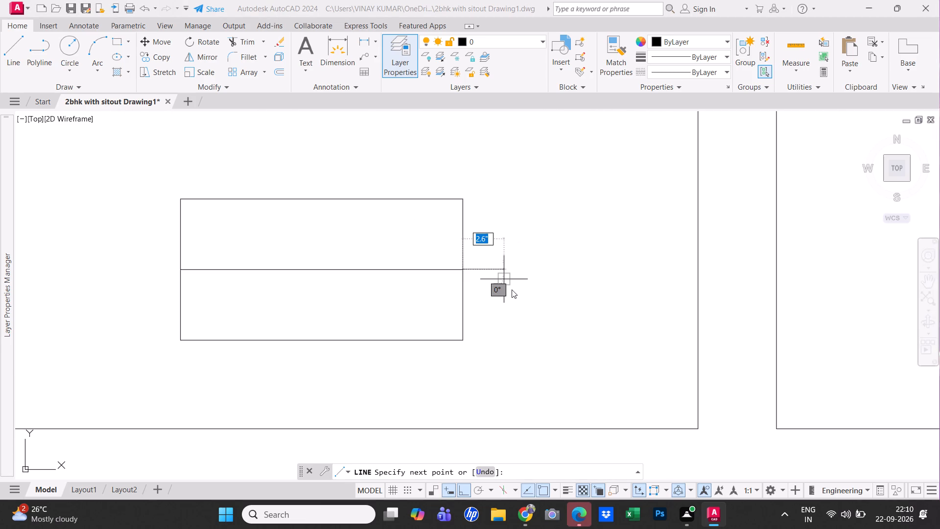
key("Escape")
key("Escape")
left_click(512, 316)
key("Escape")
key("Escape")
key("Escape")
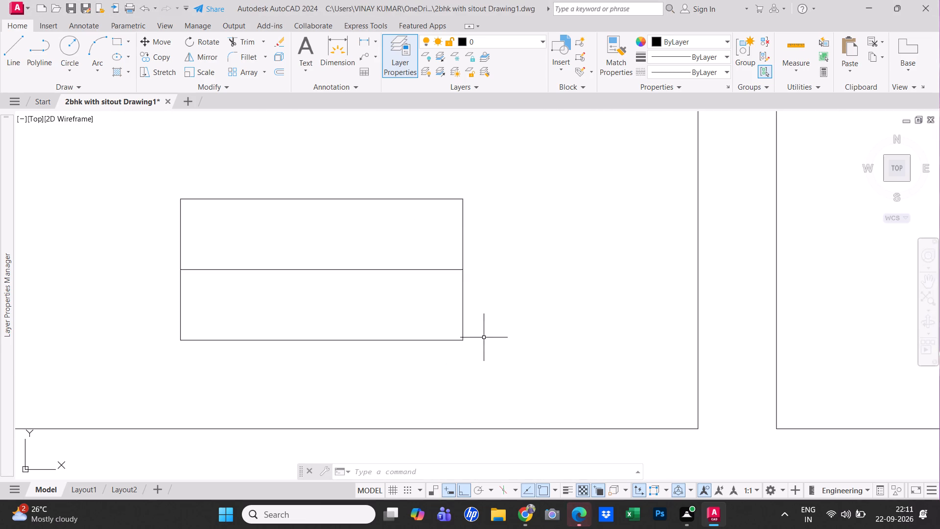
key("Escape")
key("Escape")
Offset the rectangle's horizontal middle line by 1" both above and below.
type("o 1\"")
key("Return")
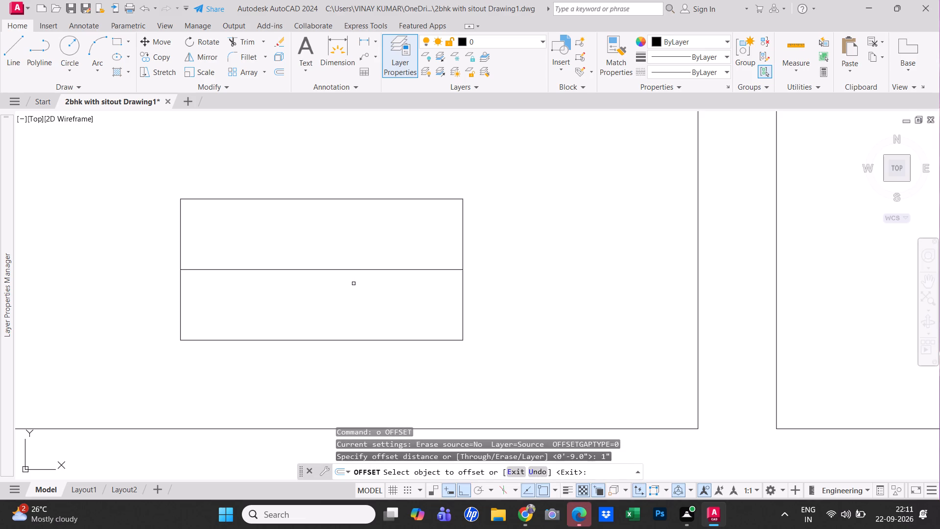
left_click(365, 270)
left_click(377, 233)
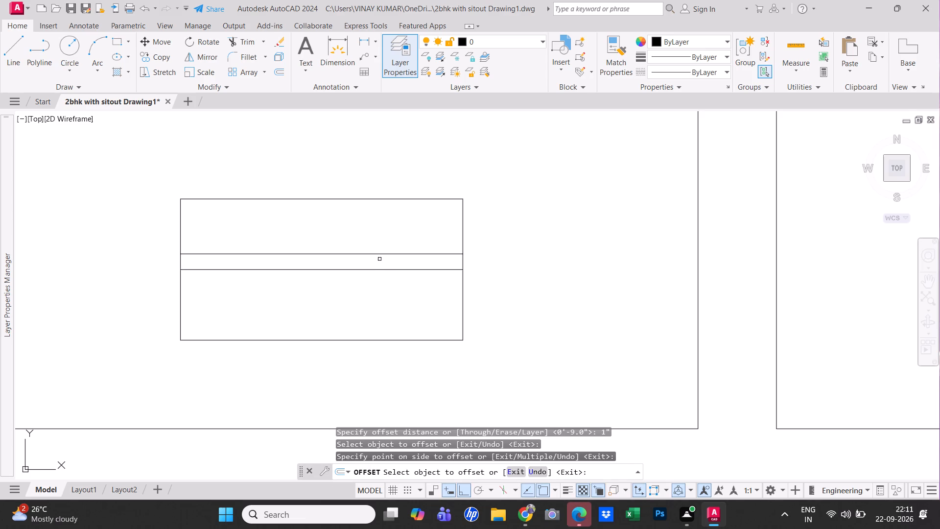
left_click(378, 269)
left_click(374, 310)
key("Escape")
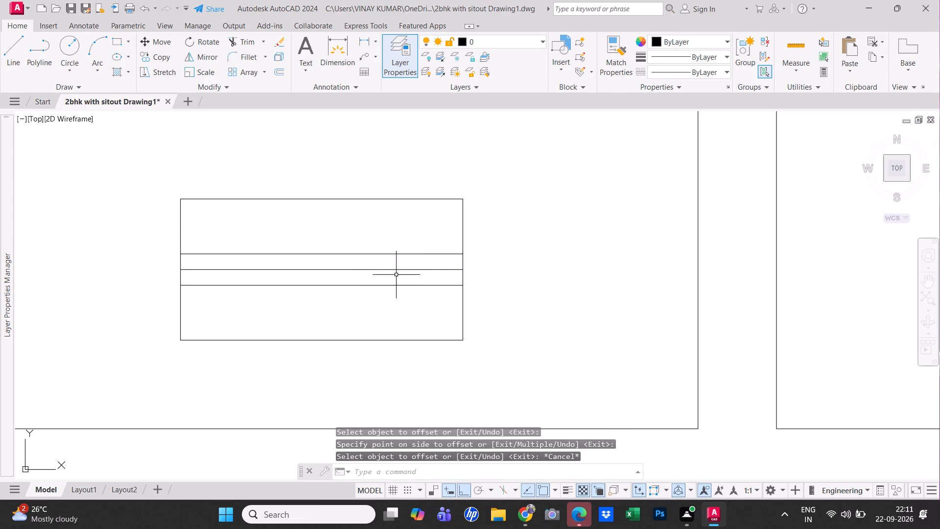
Erase the original horizontal middle line between the two 1" offset lines.
left_click(399, 271)
type("e")
key("space")
key("Escape")
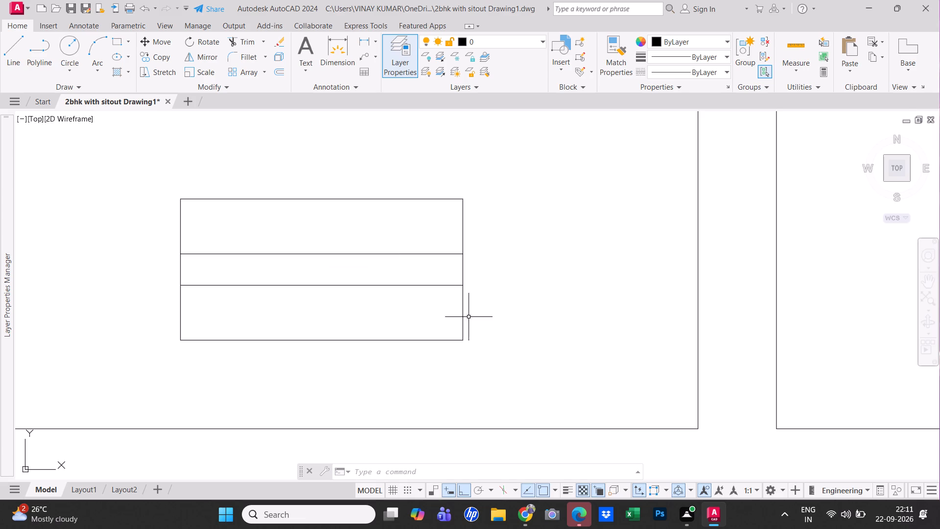
Group the rectangle and its two inner horizontal lines as one small window object.
left_click(539, 368)
left_click(151, 187)
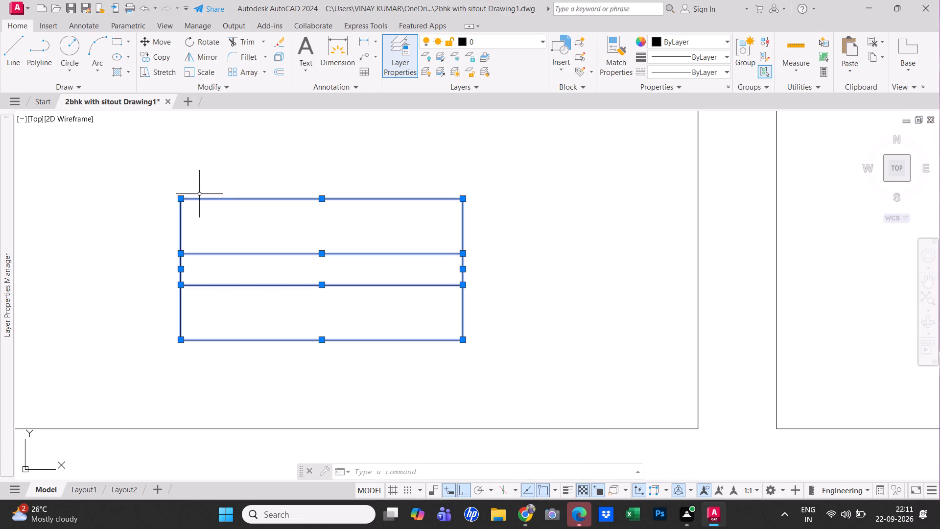
type("g")
key("space")
Assign the grouped small window to the "doors and windows" layer.
left_click(545, 383)
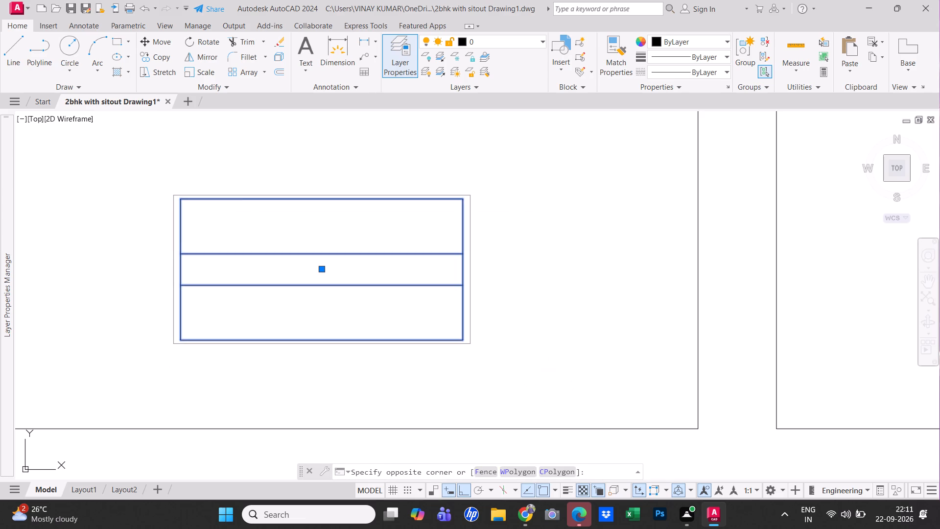
left_click(204, 212)
left_click(498, 43)
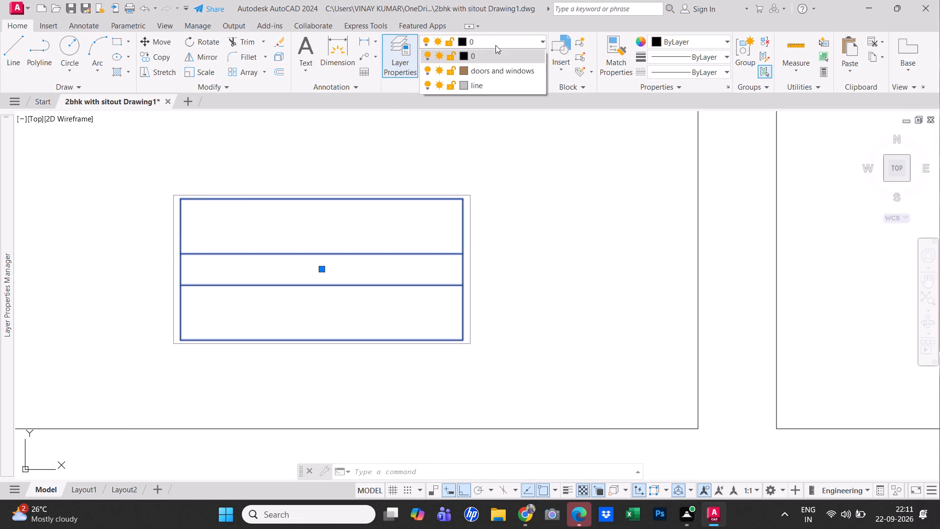
left_click(491, 67)
key("Escape")
key("Escape")
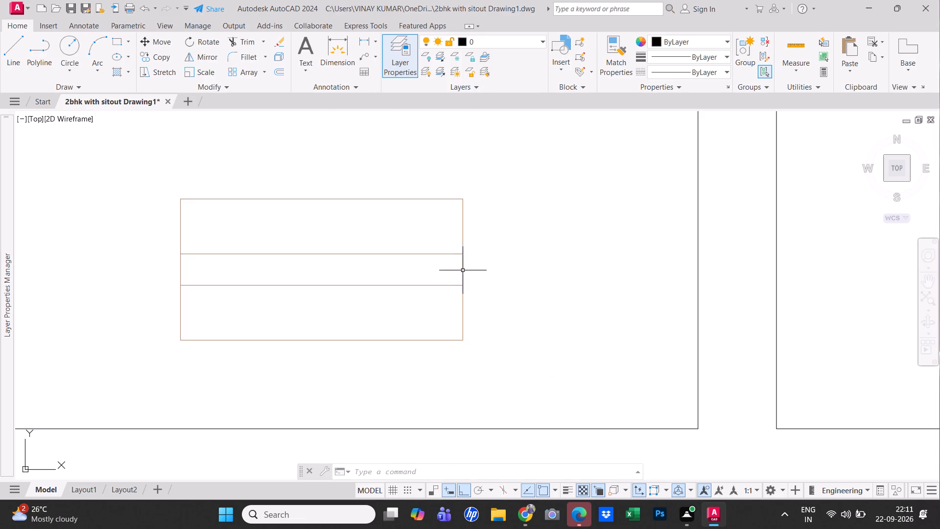
Move the grouped window straight down into the small room's bottom wall, placing its upper corner on the wall's inner line.
left_click_drag(478, 354, 412, 306)
left_click(345, 238)
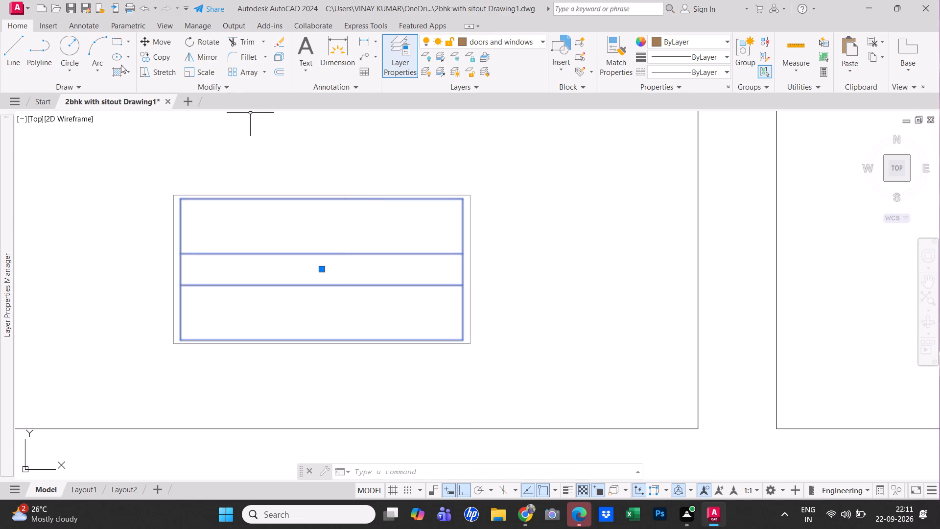
left_click(169, 42)
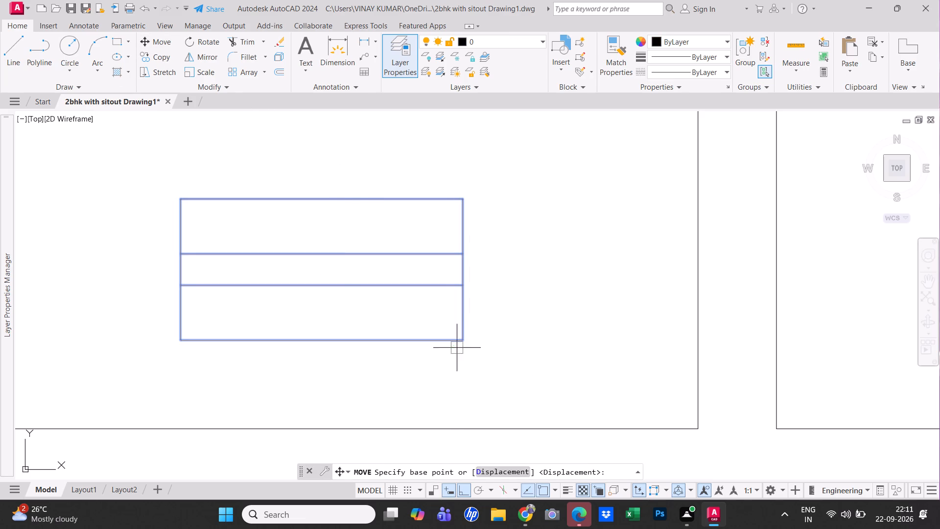
left_click(459, 199)
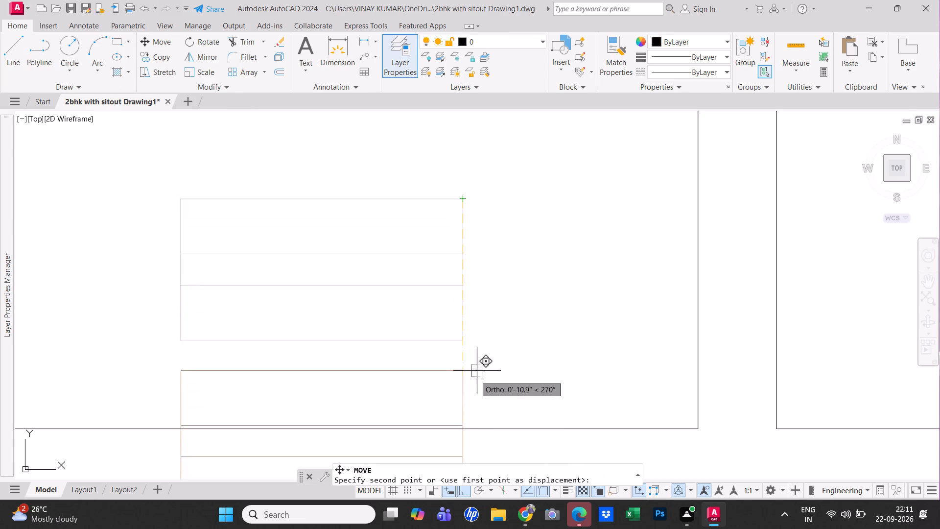
scroll(459, 353, "down", 1)
middle_click_drag(454, 335, 444, 274)
left_click(448, 342)
key("Escape")
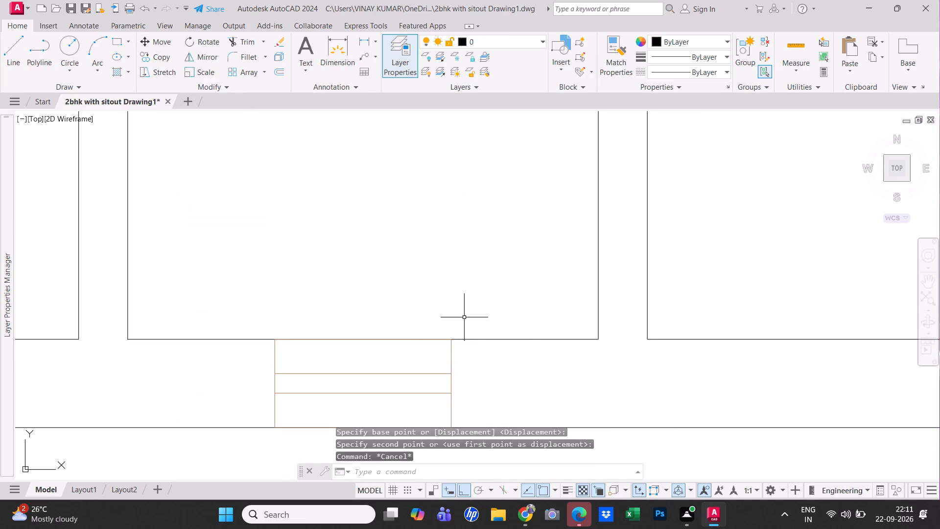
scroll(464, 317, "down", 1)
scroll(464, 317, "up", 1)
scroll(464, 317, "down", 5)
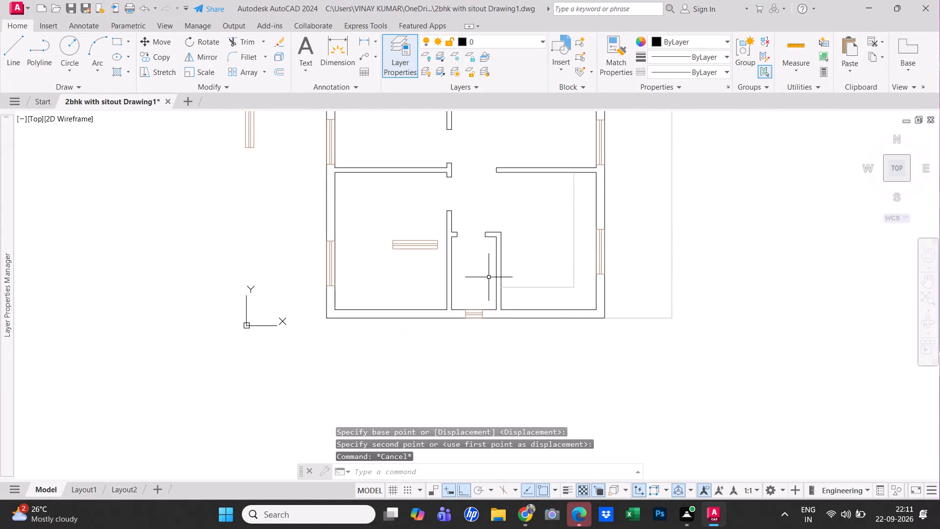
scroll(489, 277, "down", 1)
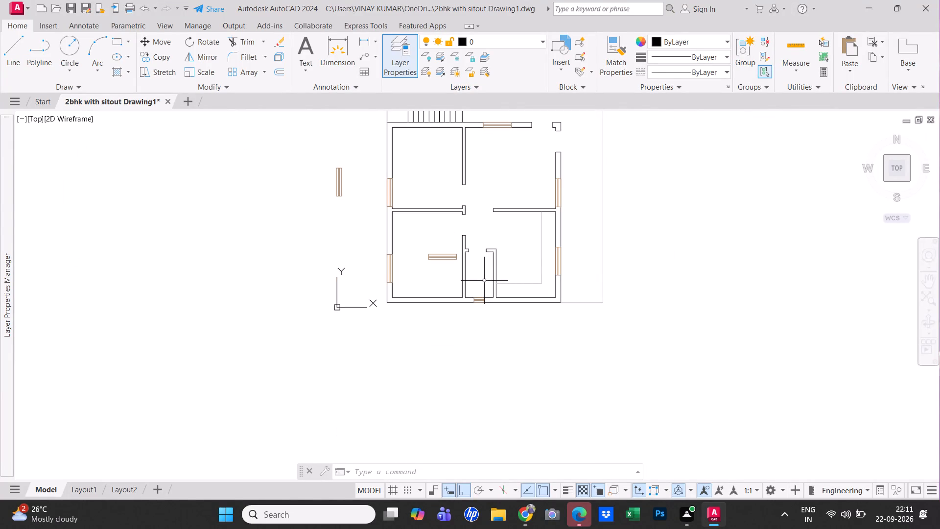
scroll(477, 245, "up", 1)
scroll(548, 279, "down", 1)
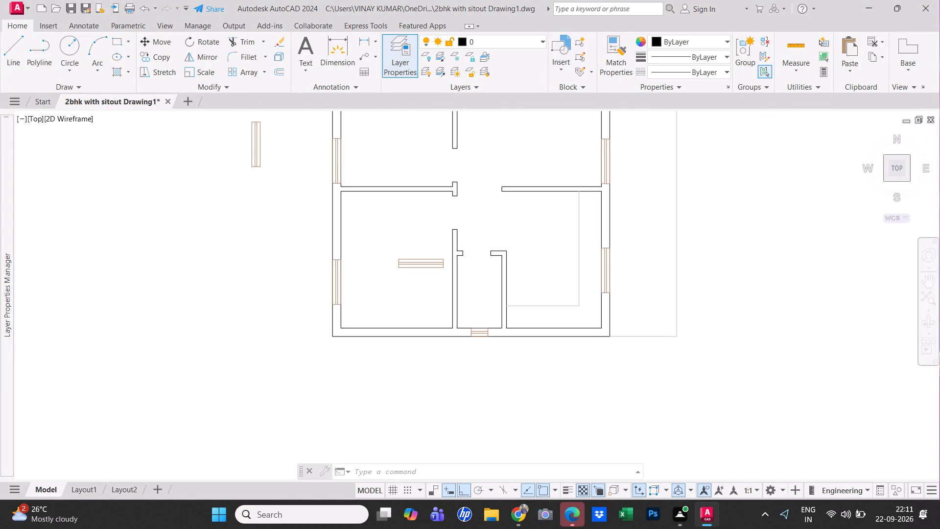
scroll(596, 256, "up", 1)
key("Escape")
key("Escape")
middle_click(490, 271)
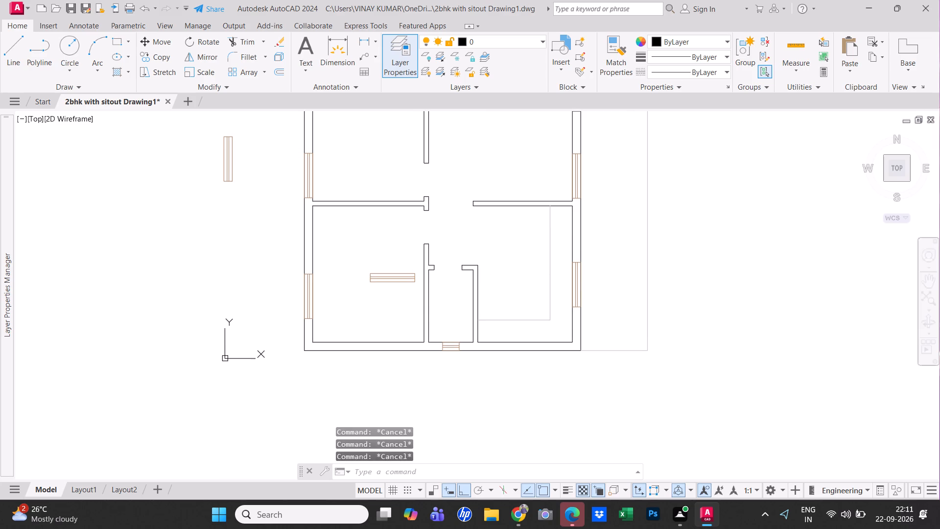
Hatch all the outer and inner wall segments of the plan with the ANSI31 pattern at scale 1.0.
type("h")
key("space")
middle_click_drag(490, 271, 486, 283)
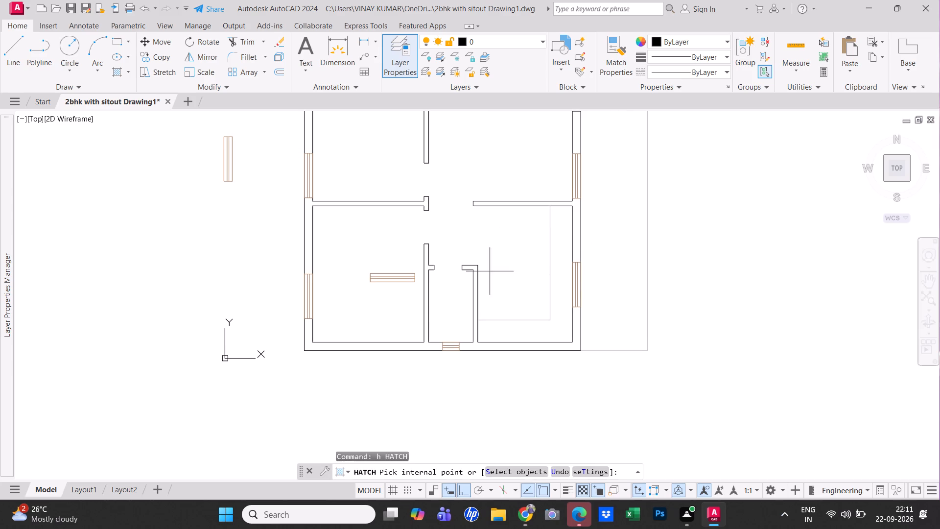
middle_click_drag(486, 283, 439, 360)
middle_click(439, 360)
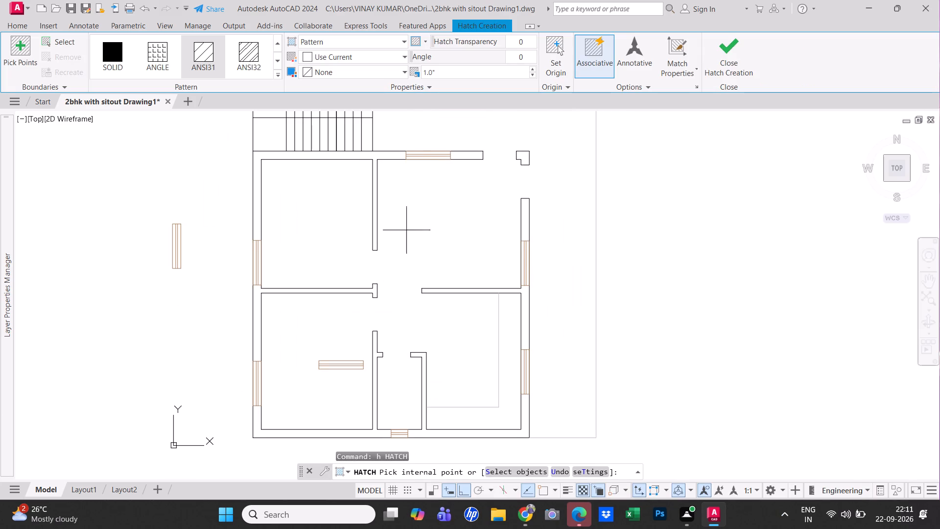
left_click(258, 306)
left_click(257, 213)
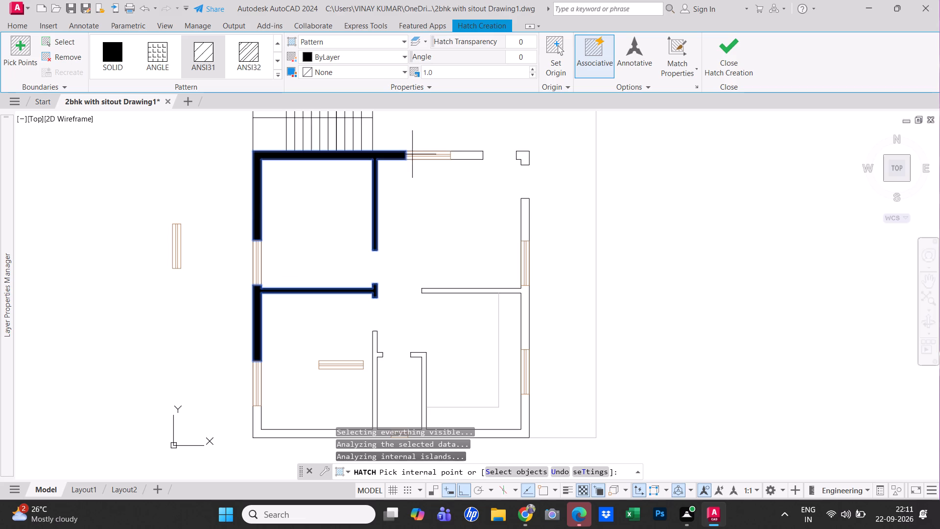
left_click(462, 155)
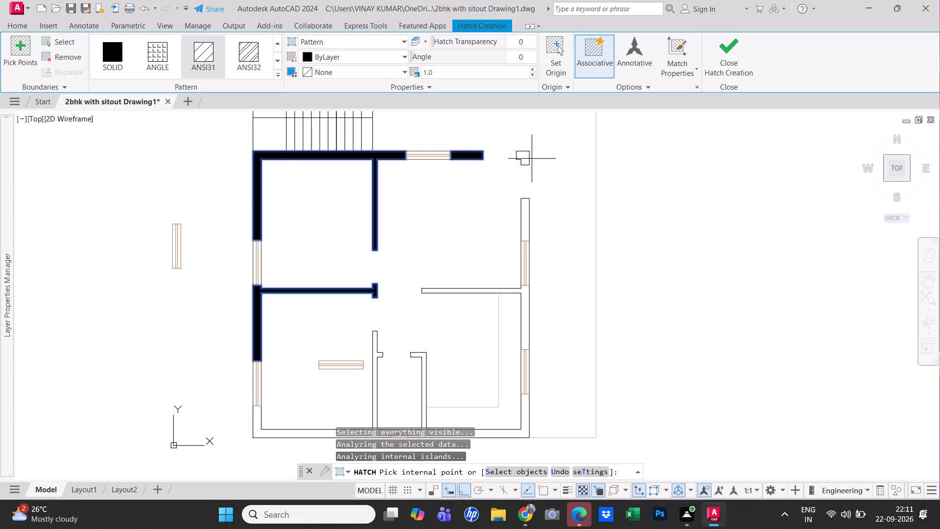
left_click(524, 159)
left_click(525, 202)
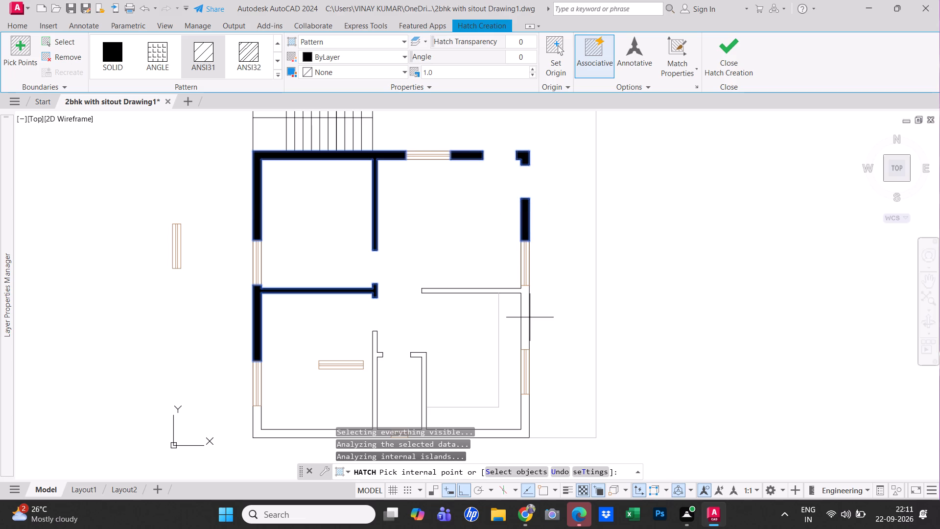
left_click(526, 313)
scroll(521, 359, "down", 2)
scroll(517, 404, "up", 2)
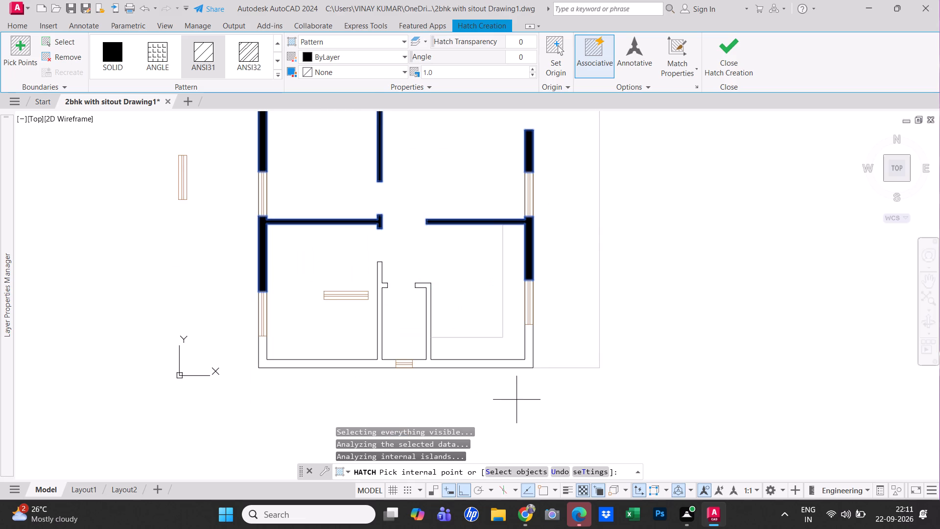
left_click(528, 363)
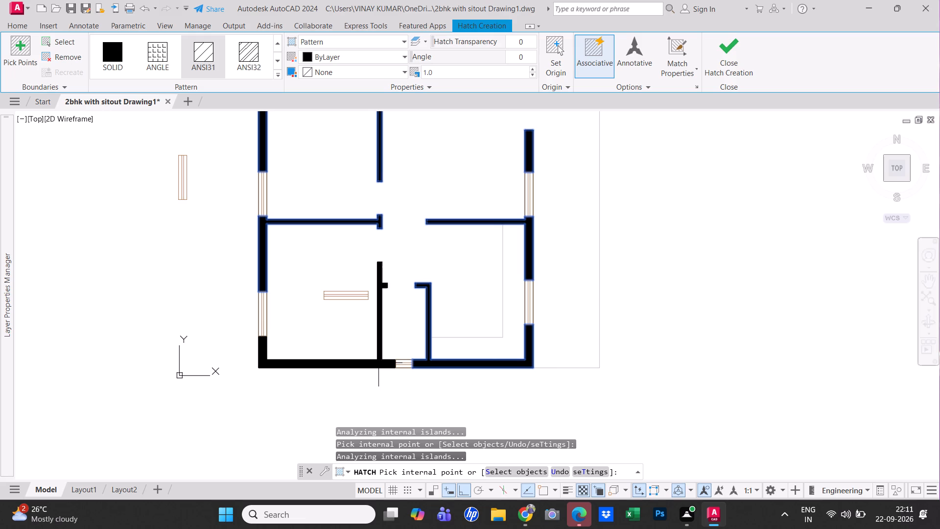
left_click(378, 363)
key("Escape")
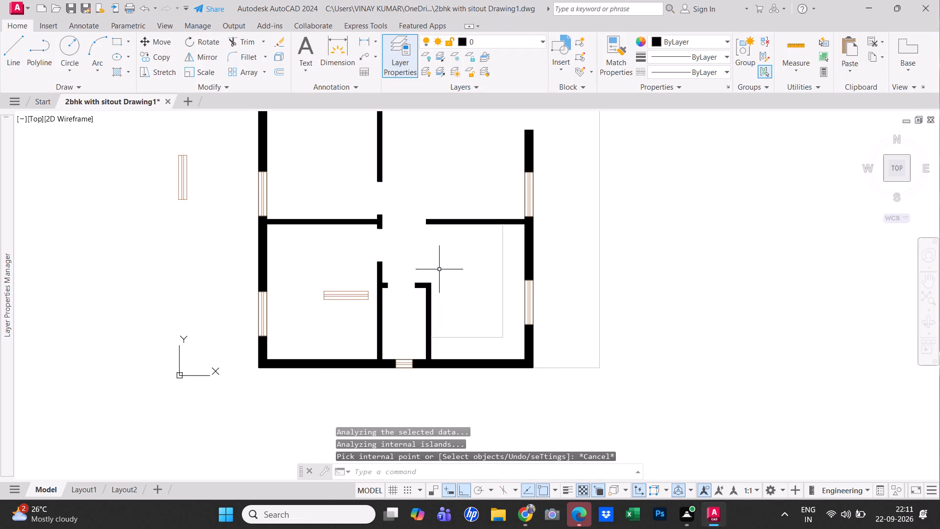
key("Escape")
Erase the spare horizontal window lying inside the lower-left room.
middle_click_drag(447, 304, 449, 349)
scroll(448, 349, "down", 1)
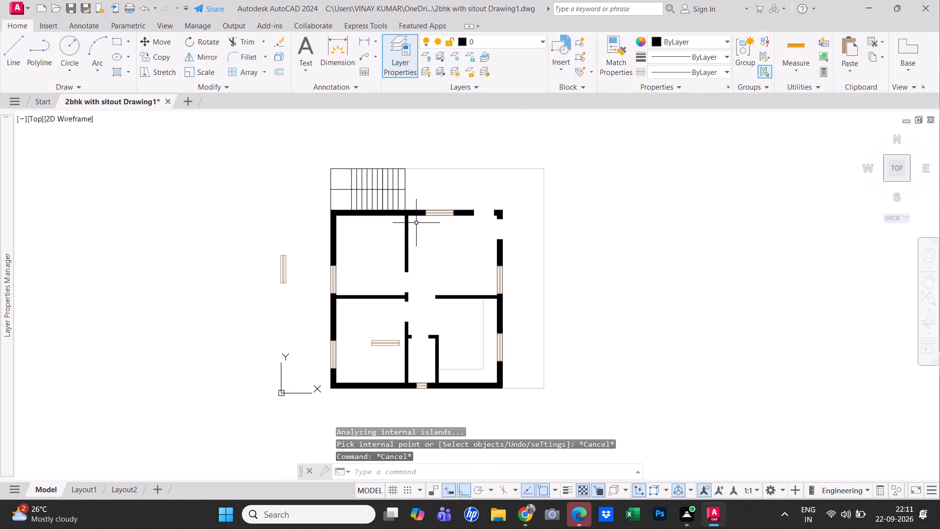
scroll(419, 220, "up", 1)
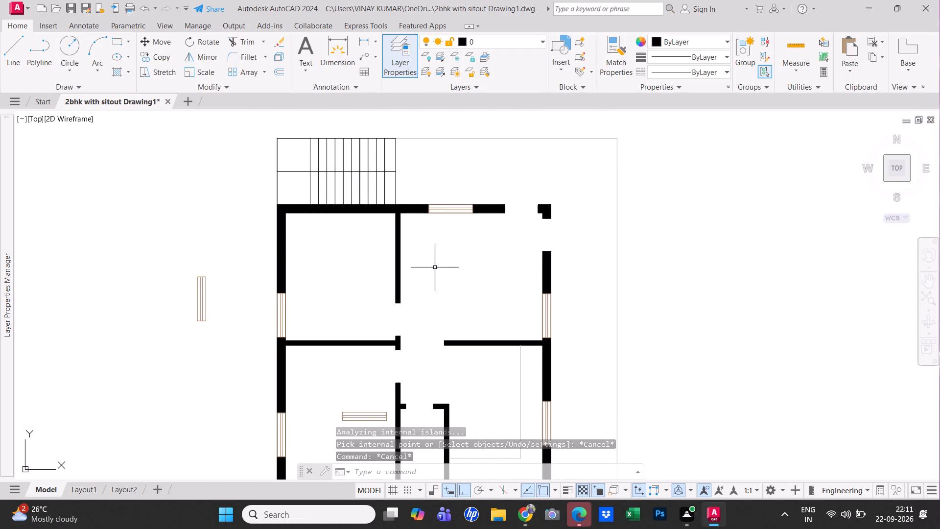
middle_click_drag(428, 242, 417, 210)
scroll(417, 210, "down", 1)
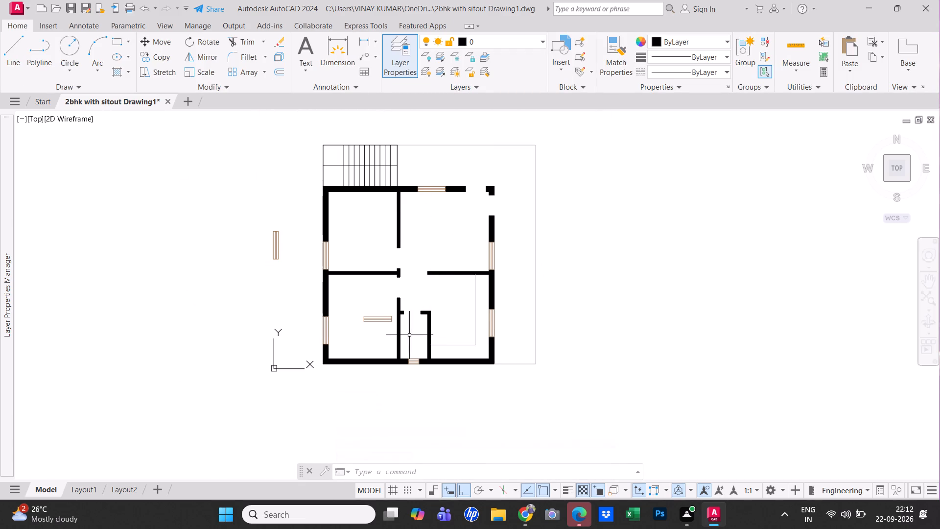
key("Escape")
left_click_drag(391, 333, 387, 325)
left_click(355, 298)
type("e")
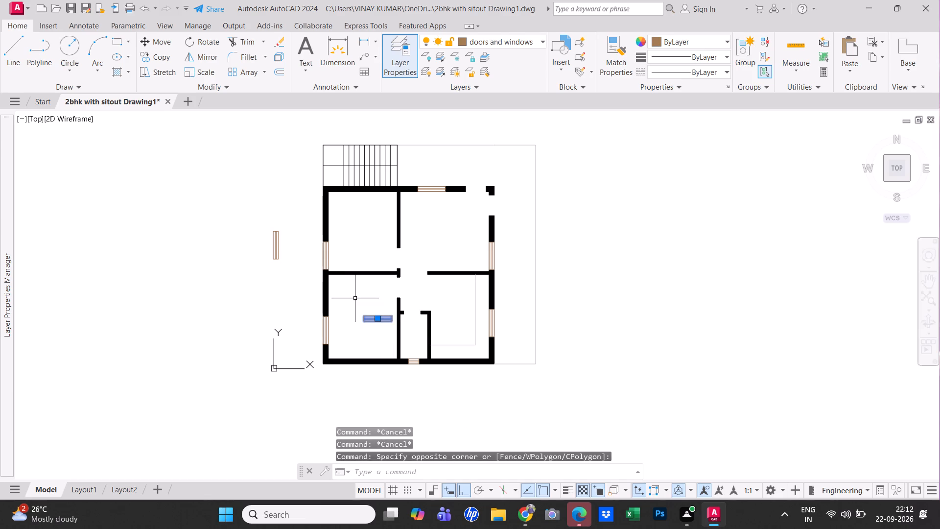
key("space")
key("Escape")
key("Escape")
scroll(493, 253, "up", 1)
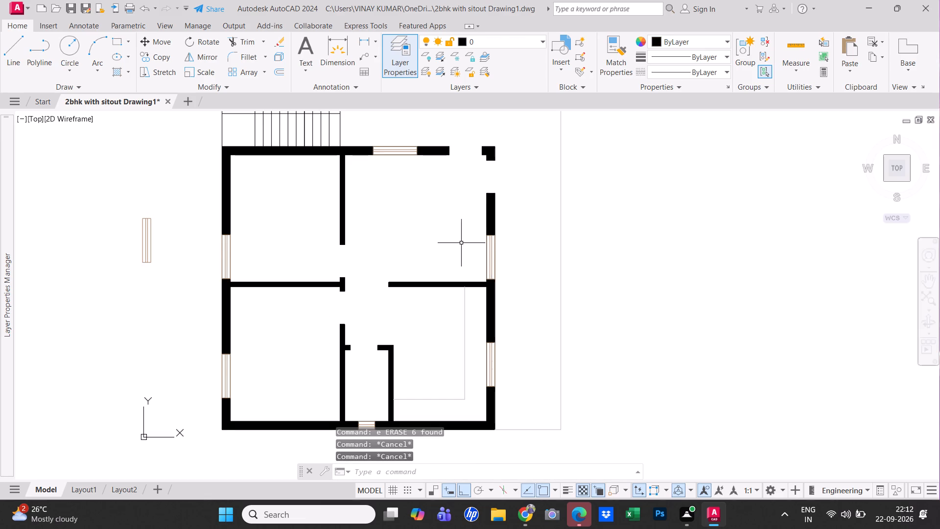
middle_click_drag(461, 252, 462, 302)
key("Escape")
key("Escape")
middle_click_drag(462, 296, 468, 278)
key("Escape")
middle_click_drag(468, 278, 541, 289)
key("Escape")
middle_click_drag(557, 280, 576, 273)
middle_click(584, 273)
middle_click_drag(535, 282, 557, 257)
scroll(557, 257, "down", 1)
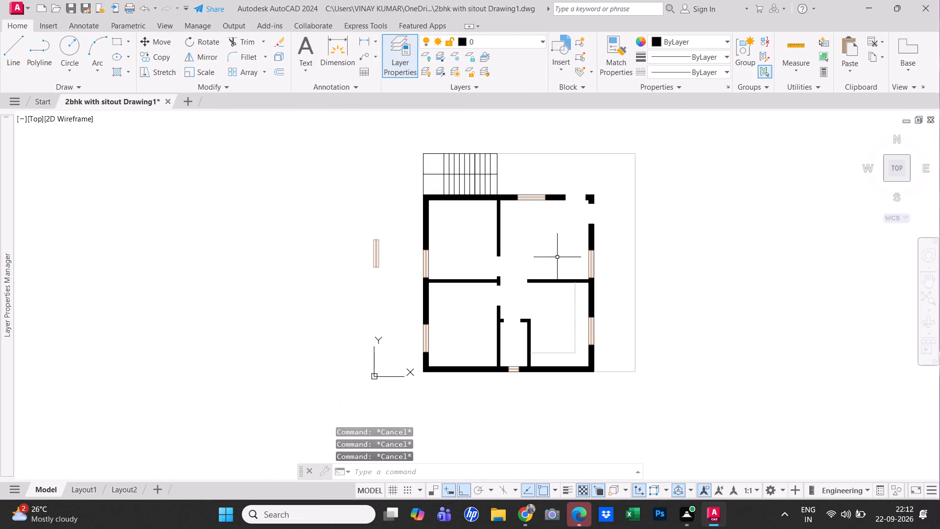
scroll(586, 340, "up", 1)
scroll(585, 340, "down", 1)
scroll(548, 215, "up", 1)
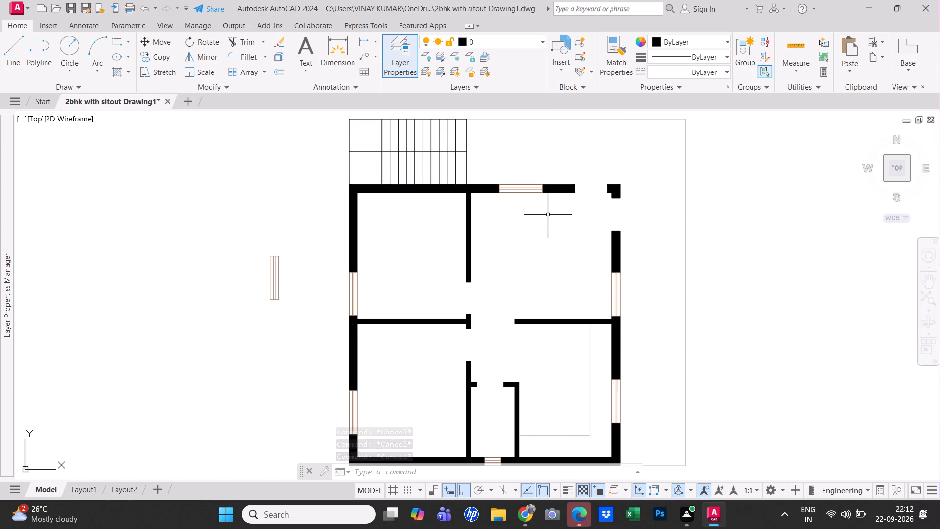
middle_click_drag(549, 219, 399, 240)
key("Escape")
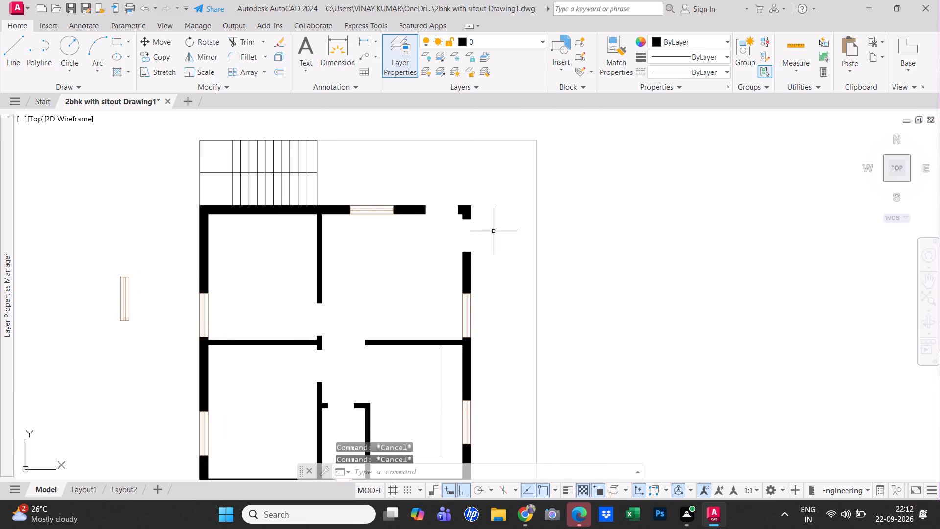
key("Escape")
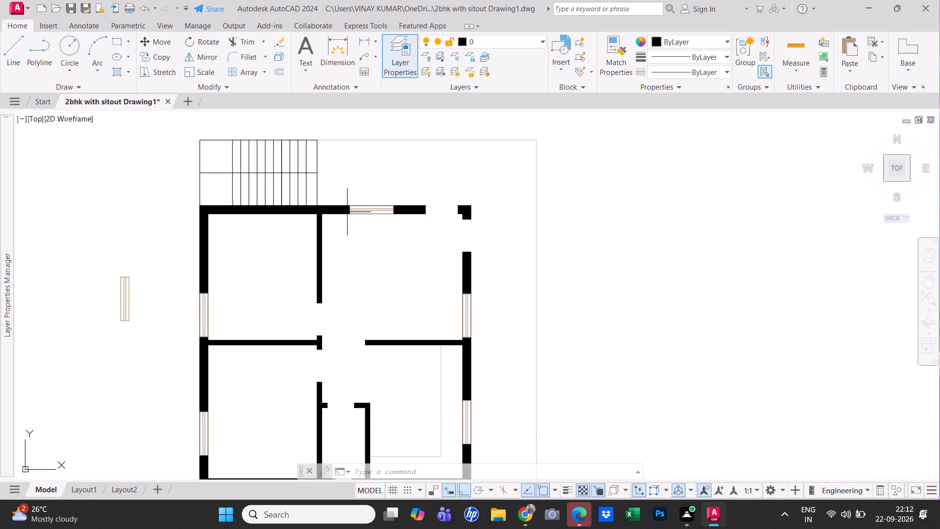
Draw a vertical line closing the upper-left room's door opening, along the room-side face of the inner wall.
scroll(329, 332, "up", 1)
middle_click_drag(340, 326, 406, 258)
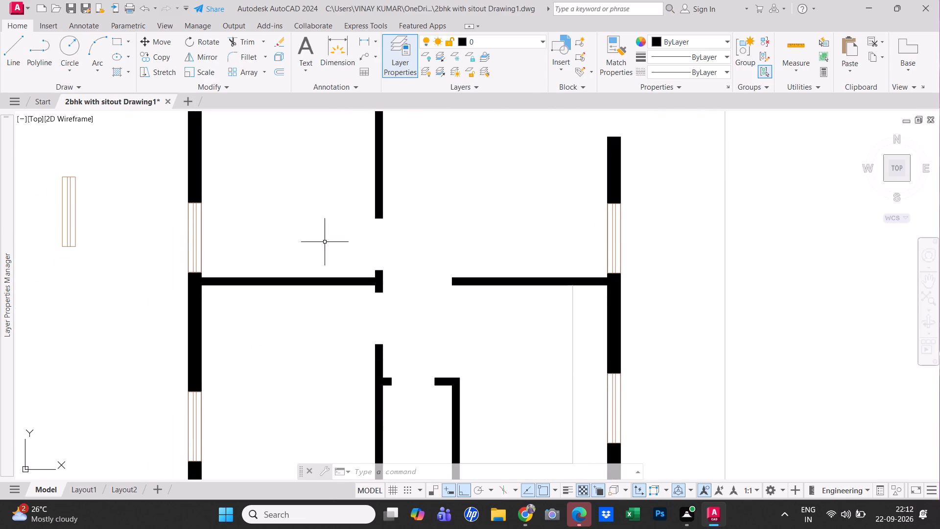
left_click(14, 41)
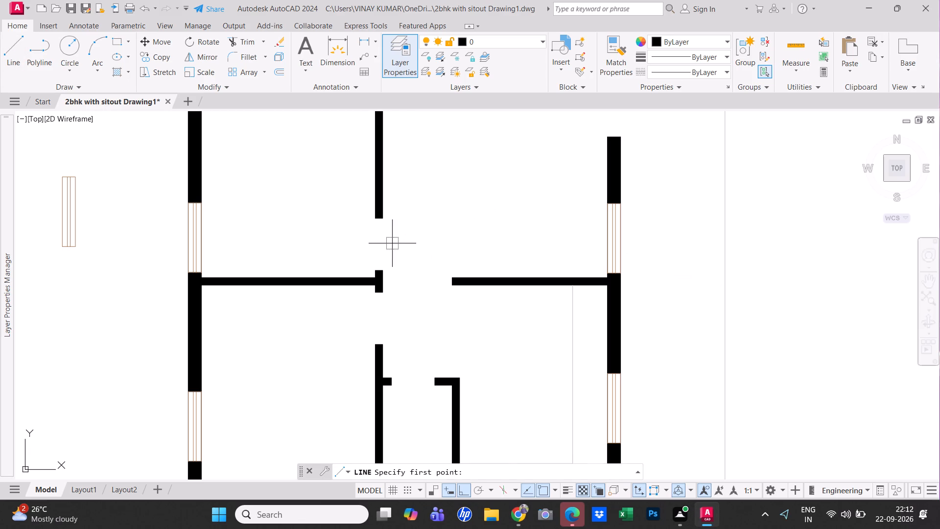
scroll(376, 249, "up", 1)
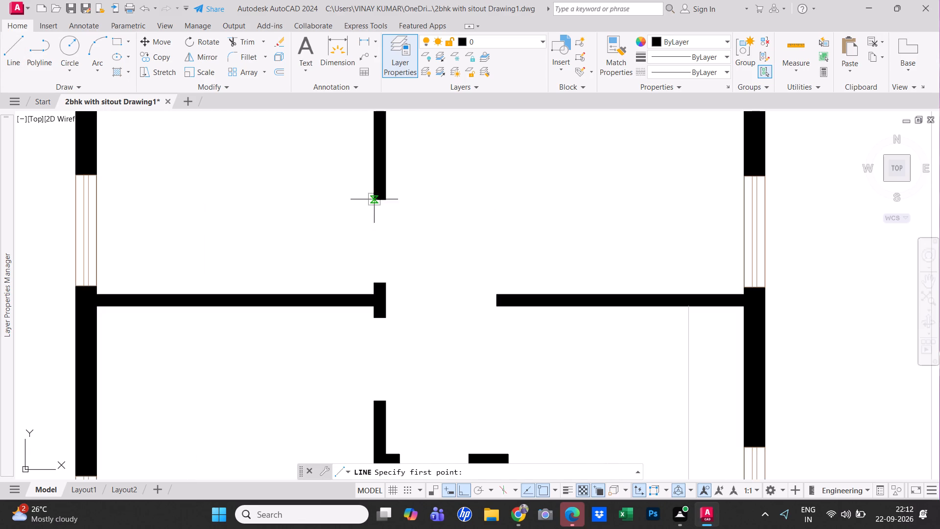
left_click(372, 203)
left_click(369, 283)
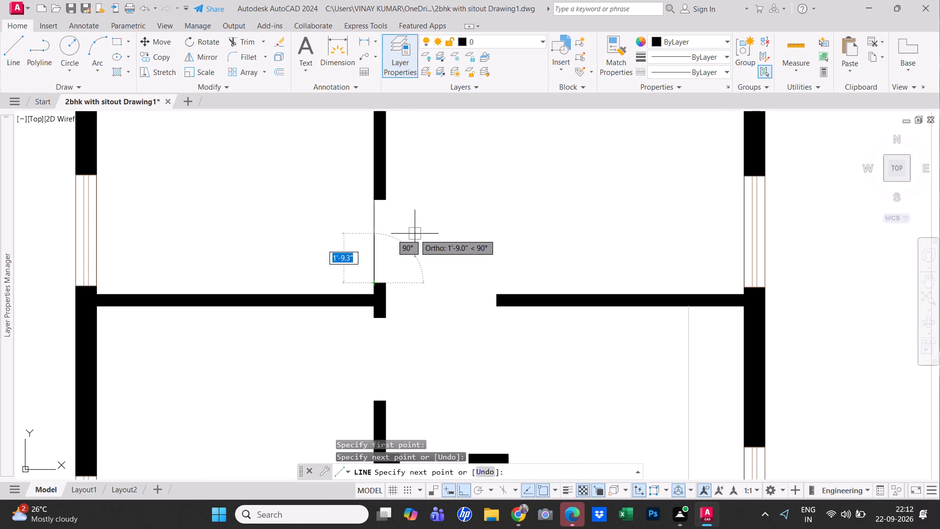
right_click(415, 234)
left_click(424, 241)
Draw a 4' horizontal line across the central opening, from the right-hand inner wall's upper corner to the short wall stub.
right_click(422, 241)
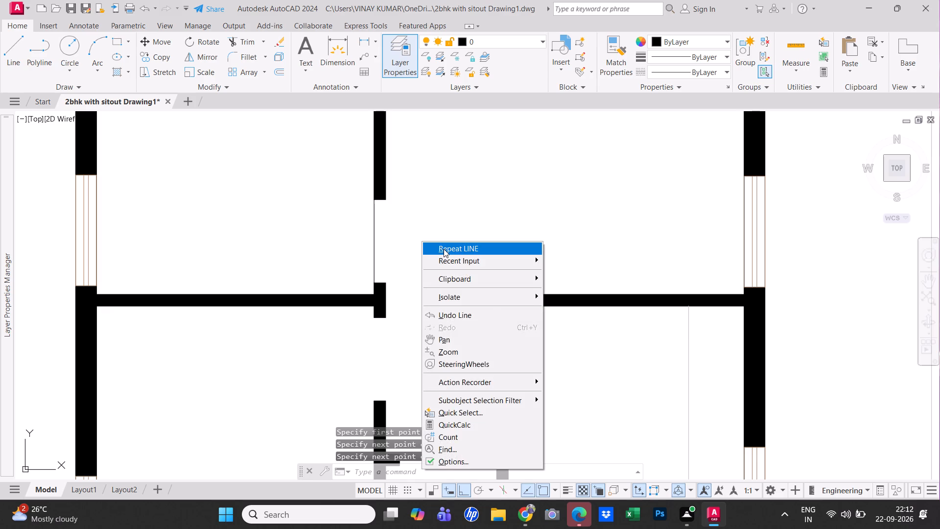
left_click(444, 249)
left_click(494, 293)
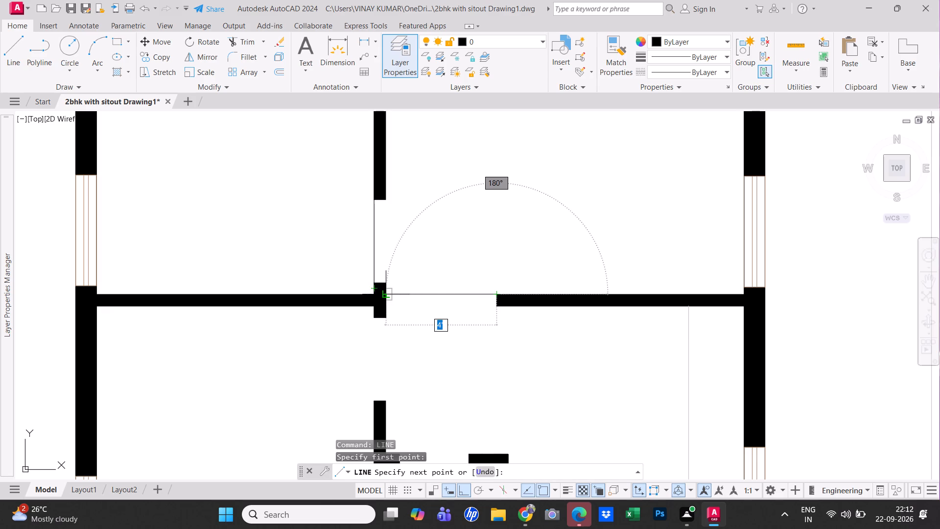
left_click(383, 294)
right_click(427, 265)
left_click(457, 274)
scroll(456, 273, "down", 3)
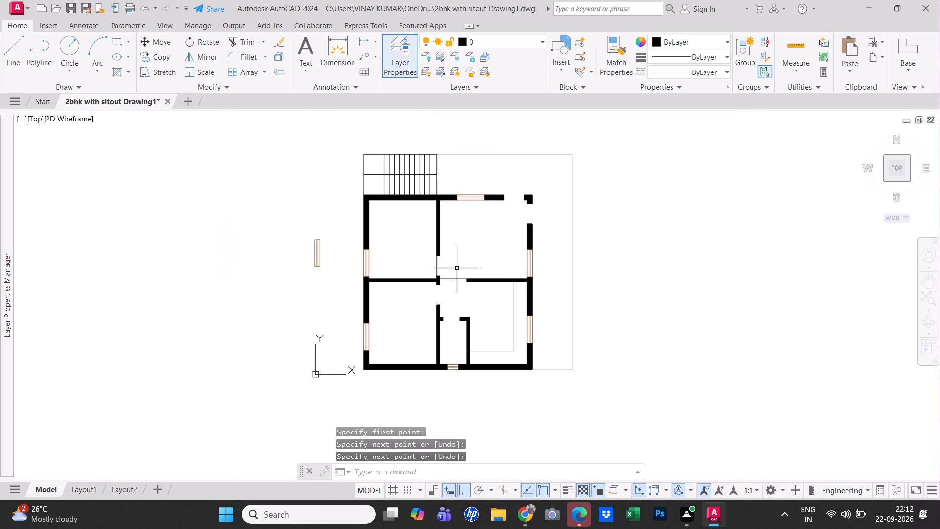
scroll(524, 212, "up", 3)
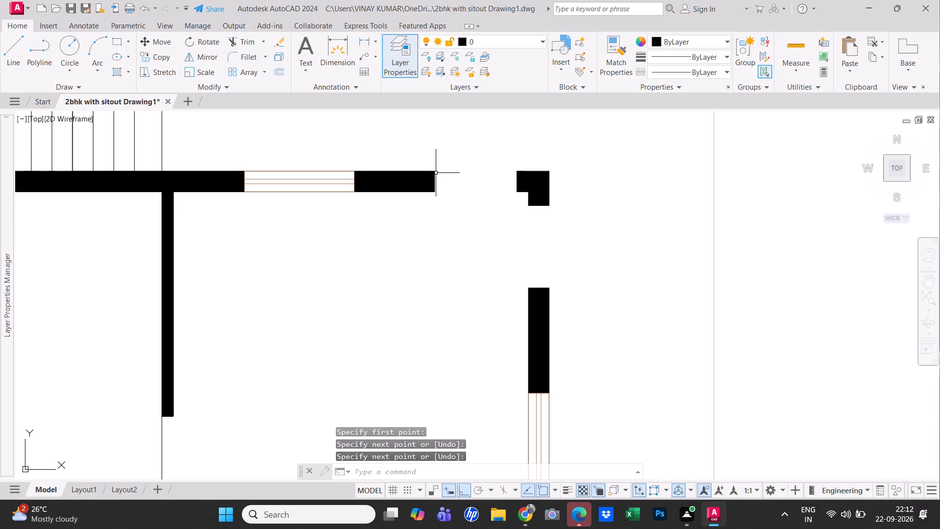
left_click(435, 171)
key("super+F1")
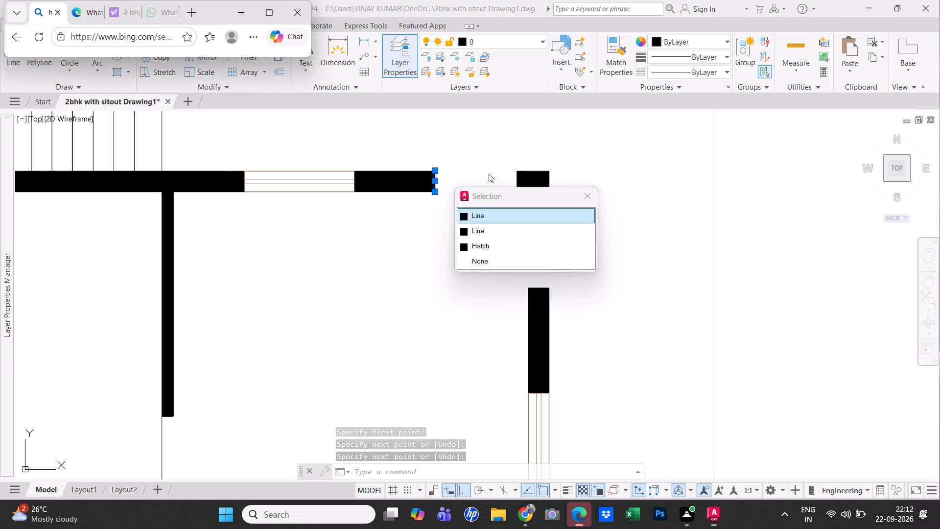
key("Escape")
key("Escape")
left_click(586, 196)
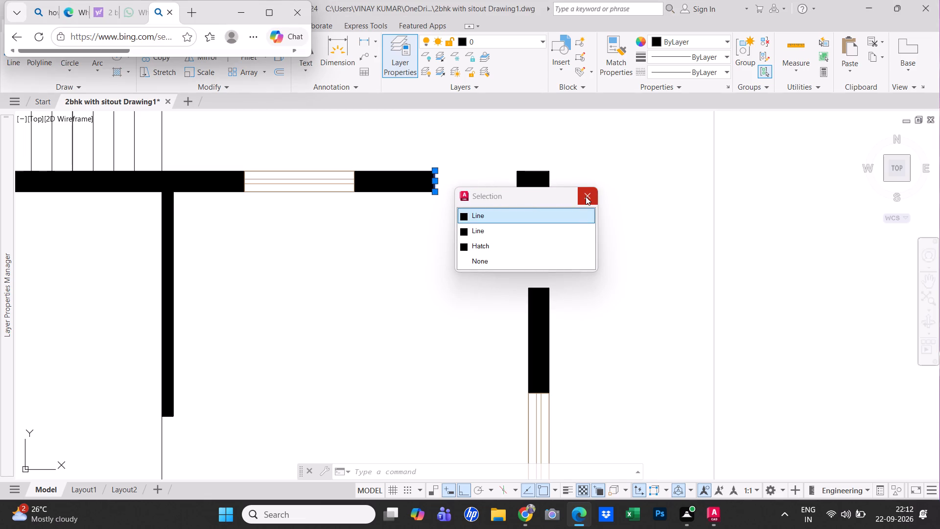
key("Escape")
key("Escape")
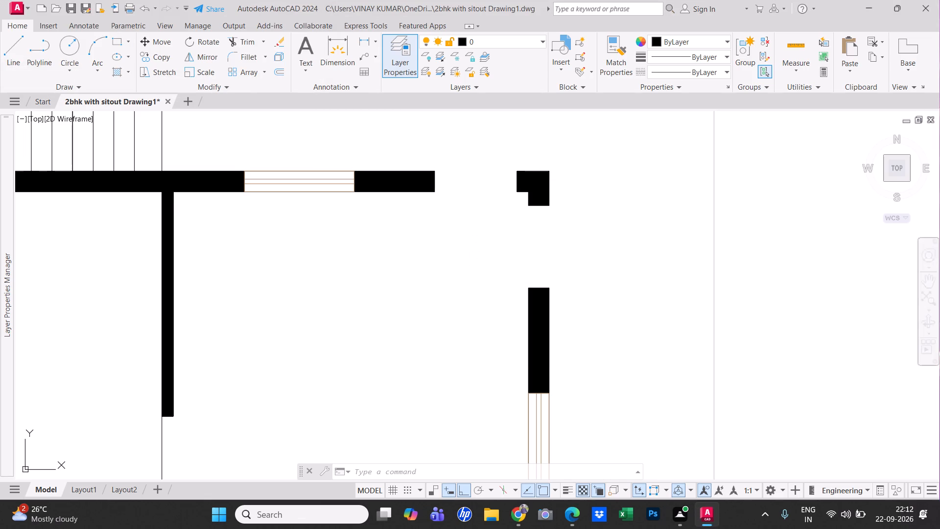
Copy the two end lines of the top wall's door opening straight up to the empty area above the plan.
left_click(516, 181)
left_click(564, 224)
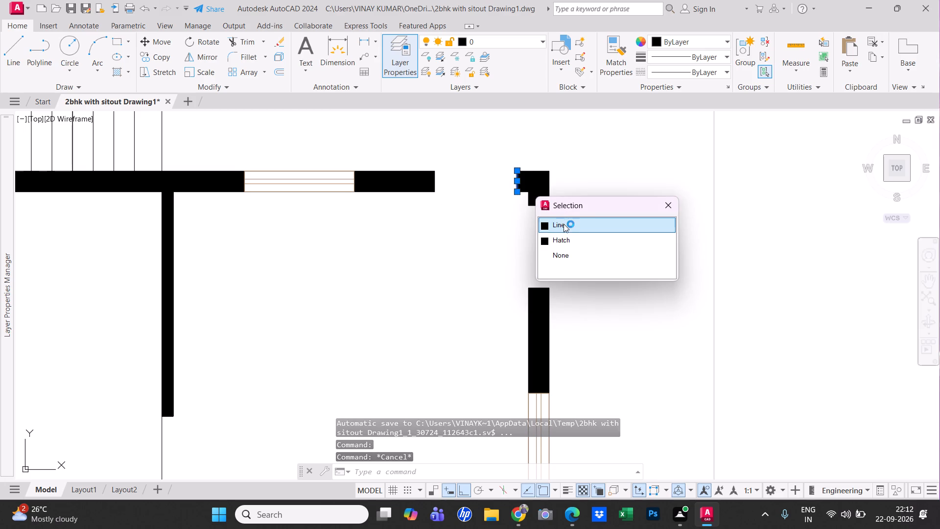
left_click(436, 179)
left_click(521, 223)
scroll(479, 242, "down", 1)
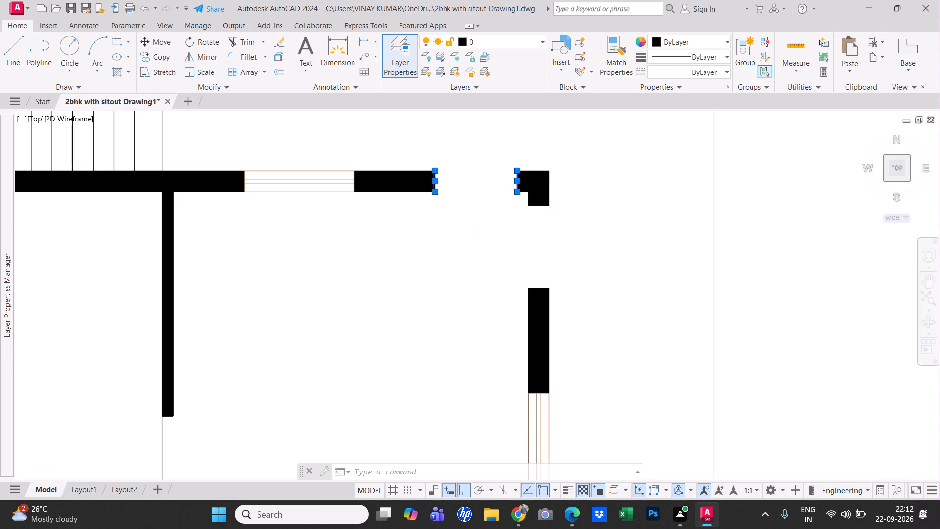
scroll(479, 242, "down", 1)
middle_click_drag(461, 163, 442, 212)
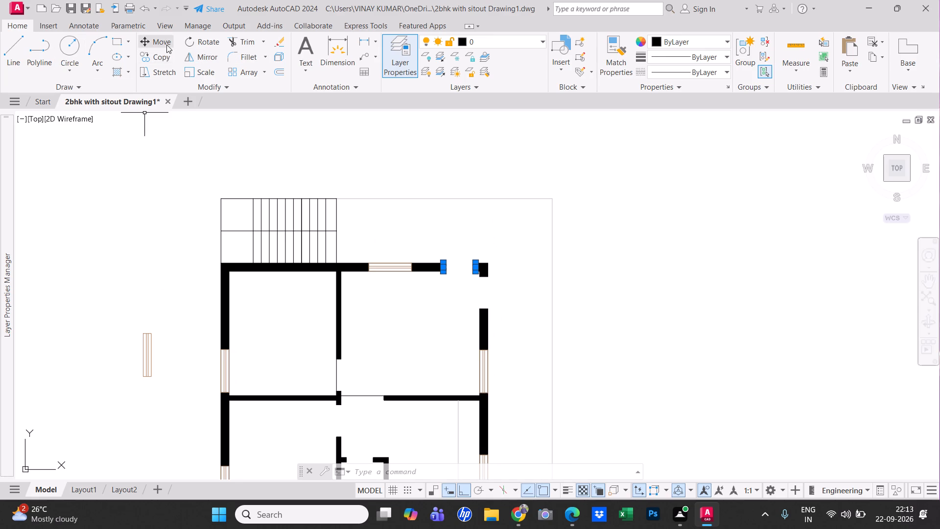
left_click(163, 60)
left_click(452, 254)
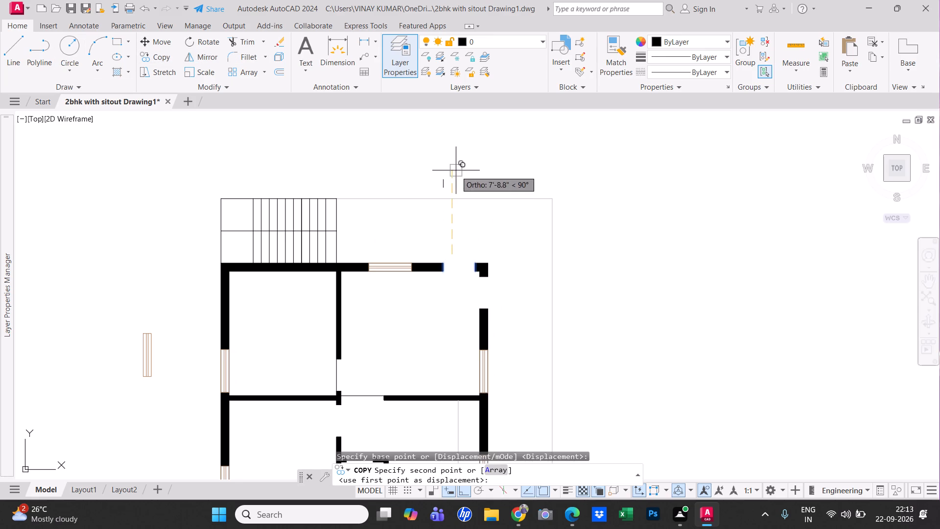
left_click(456, 170)
key("Escape")
scroll(462, 189, "up", 2)
key("Escape")
key("Escape")
scroll(447, 187, "up", 1)
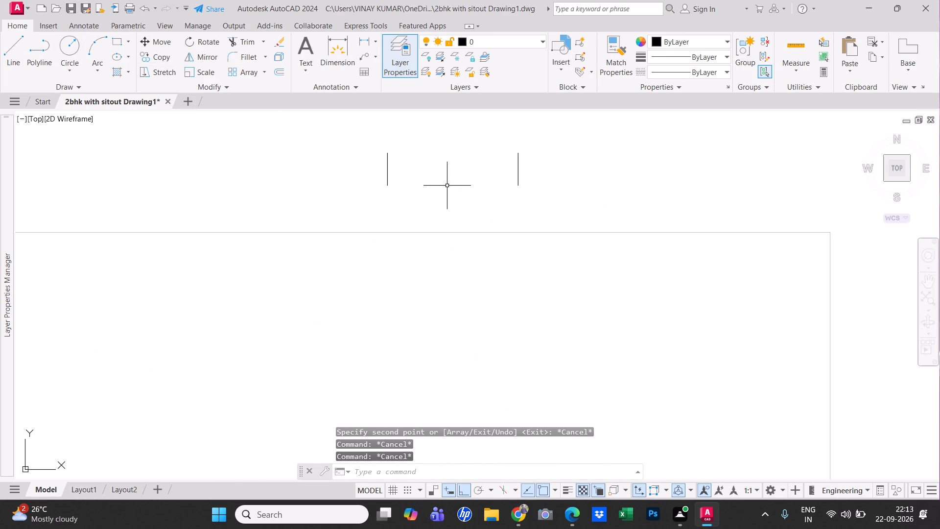
Draw two crossing diagonal lines between the opposite ends of the copied end lines.
left_click(8, 58)
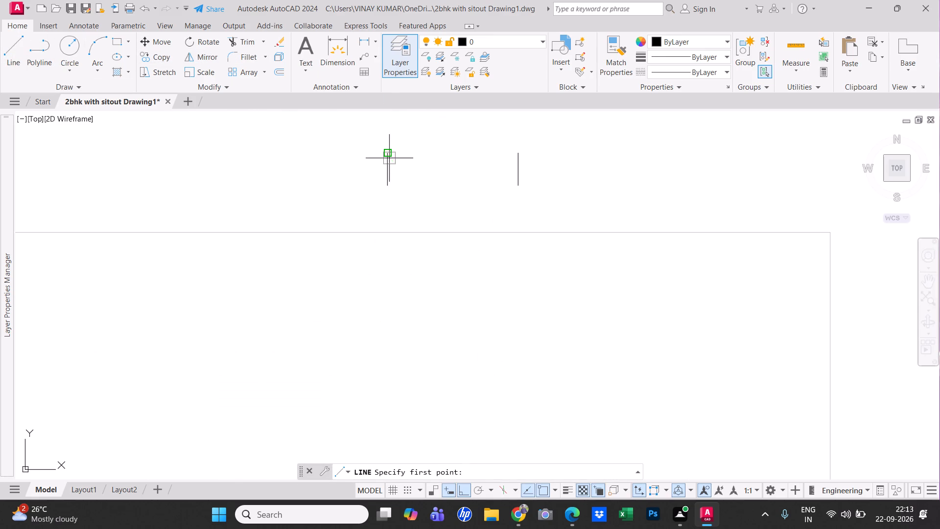
left_click(390, 152)
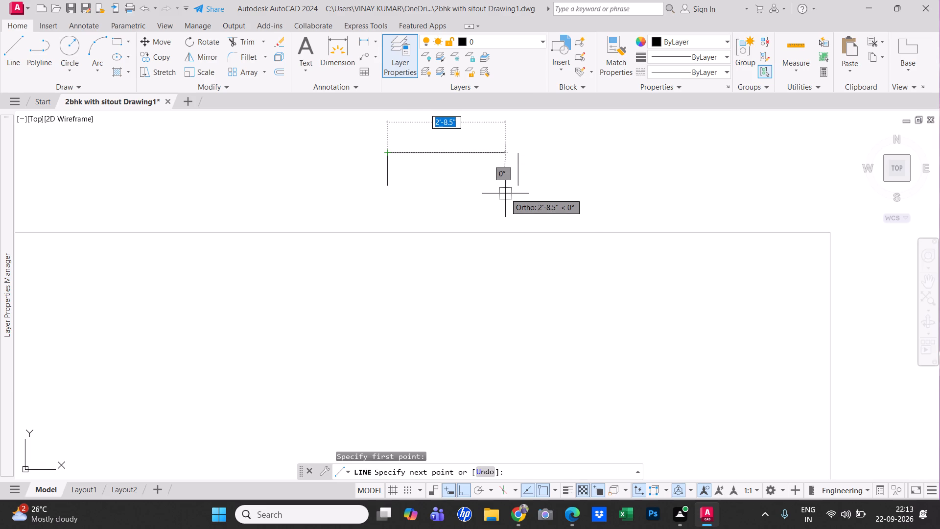
key("F8")
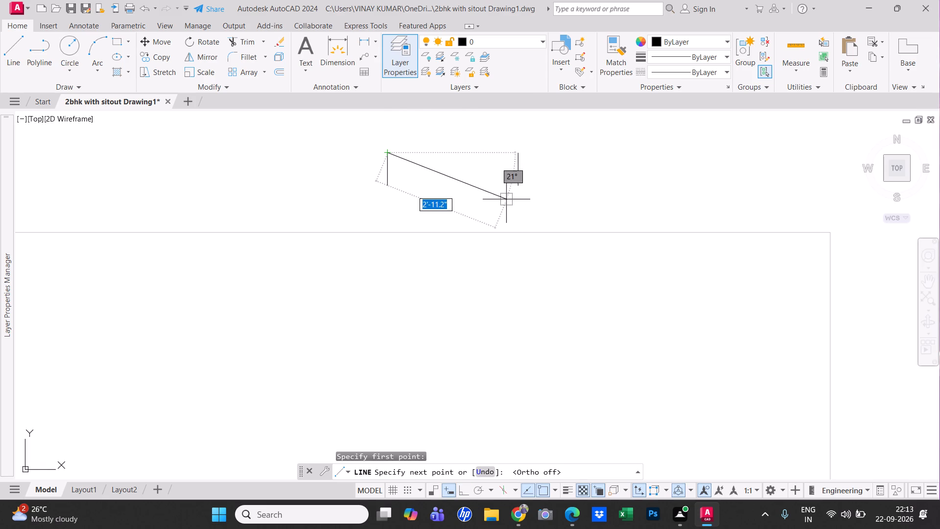
left_click(517, 189)
right_click(517, 189)
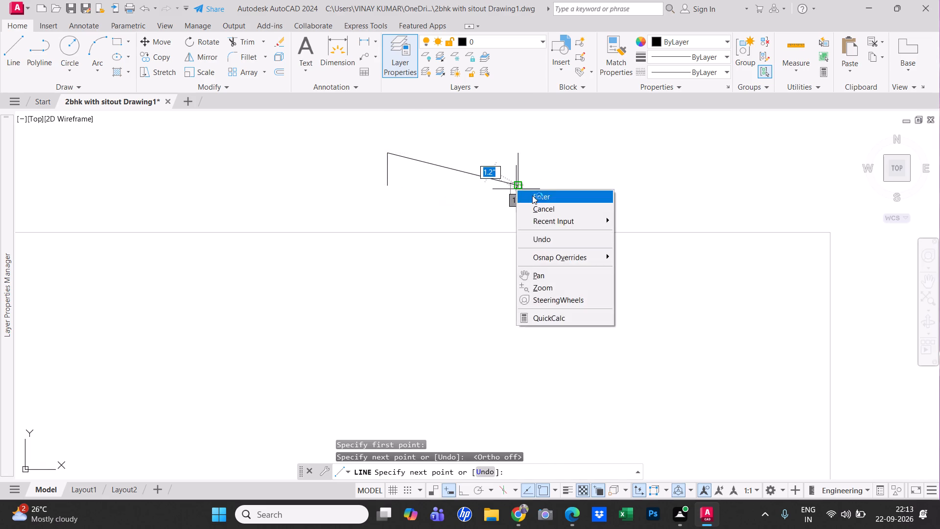
left_click(532, 195)
right_click(532, 194)
left_click(545, 199)
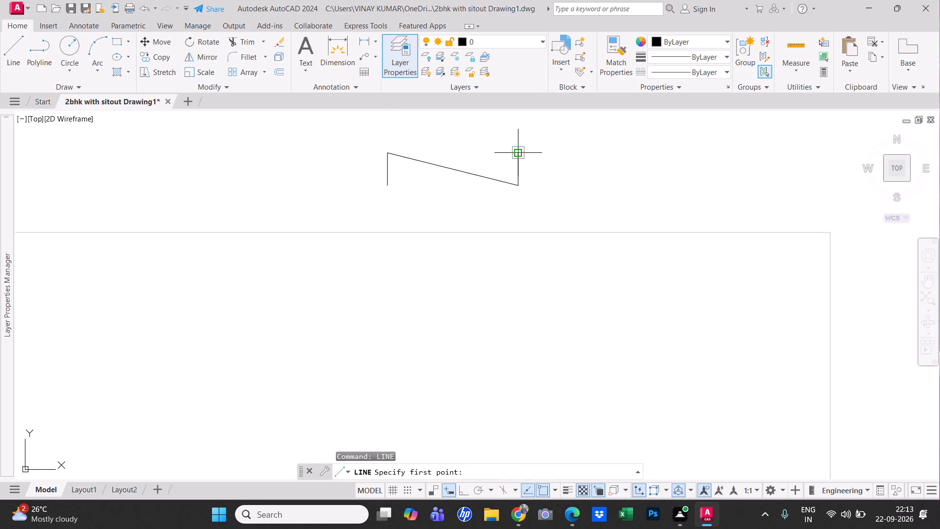
left_click(517, 154)
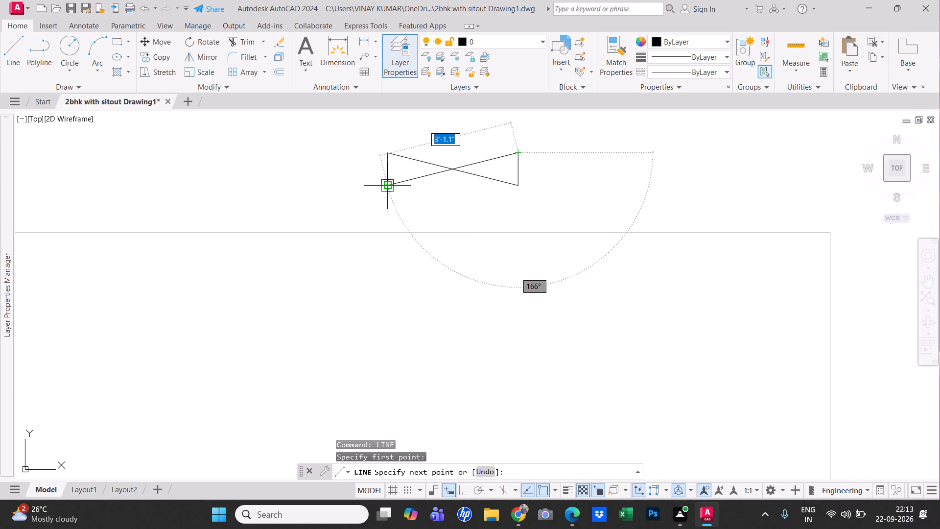
left_click(388, 183)
Close the door symbol's rectangle with 3' horizontal lines along its lower and upper sides.
right_click(392, 189)
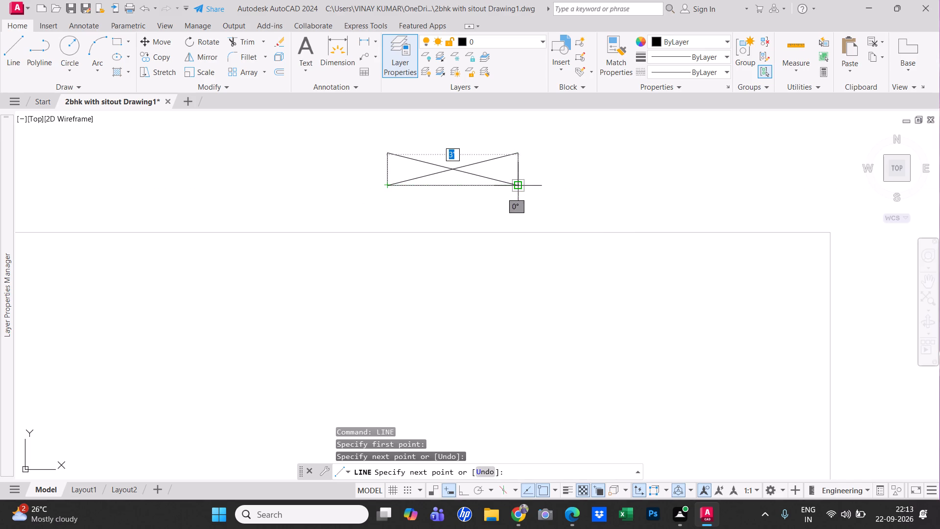
left_click(516, 186)
right_click(516, 186)
left_click(536, 192)
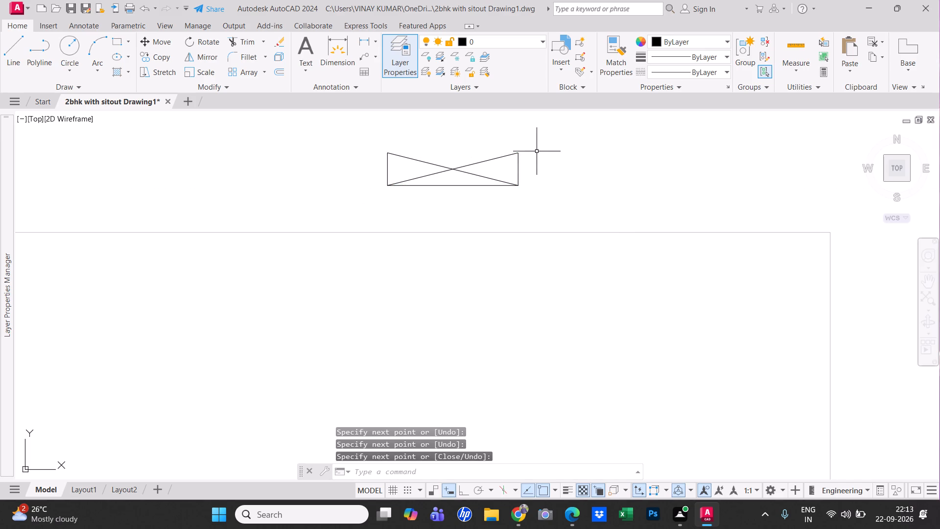
right_click(536, 150)
left_click(555, 158)
left_click(517, 155)
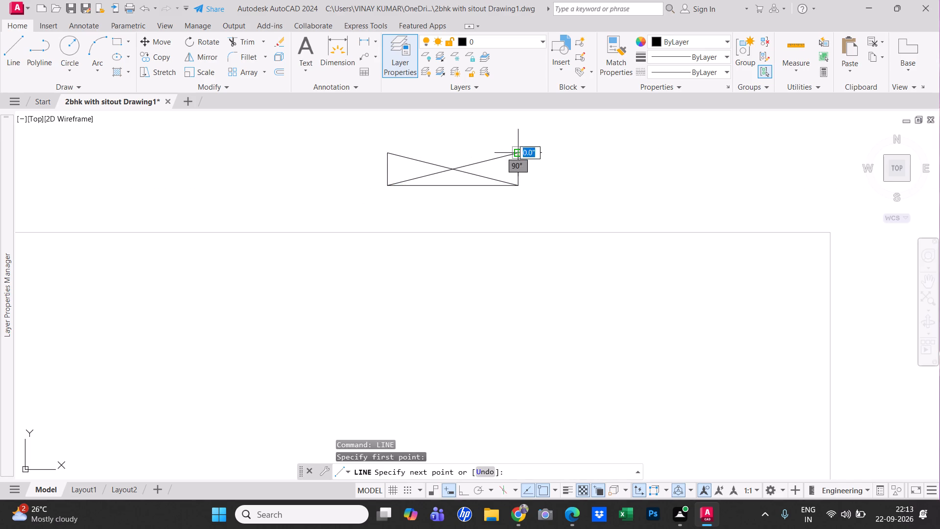
left_click(385, 151)
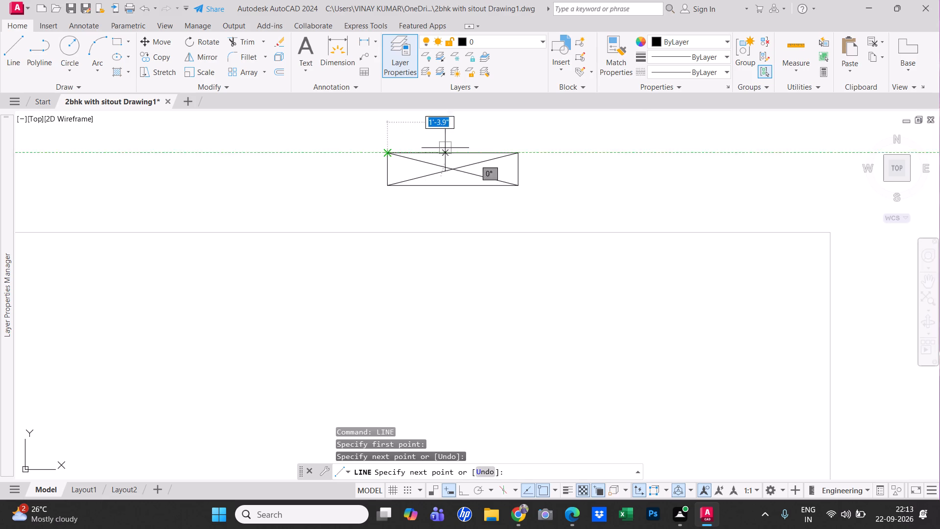
key("Escape")
Group all the lines of the crossed rectangular door symbol.
left_click_drag(567, 210, 553, 200)
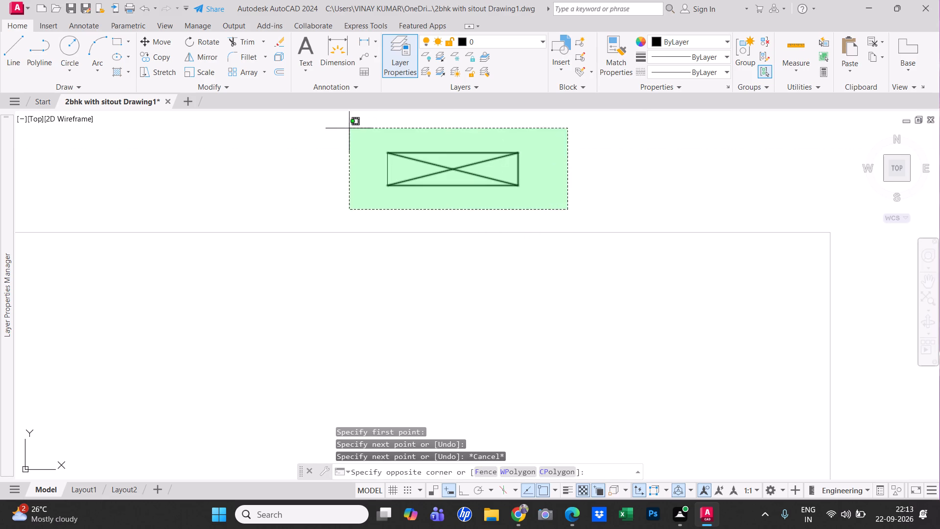
left_click(341, 132)
type("g")
key("space")
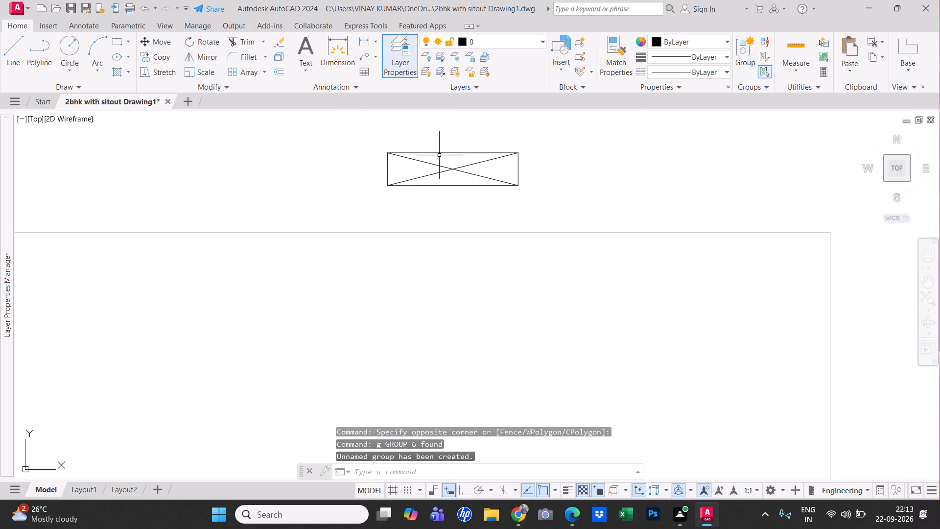
Assign the grouped door symbol to the doors and windows layer.
left_click(439, 166)
left_click(449, 47)
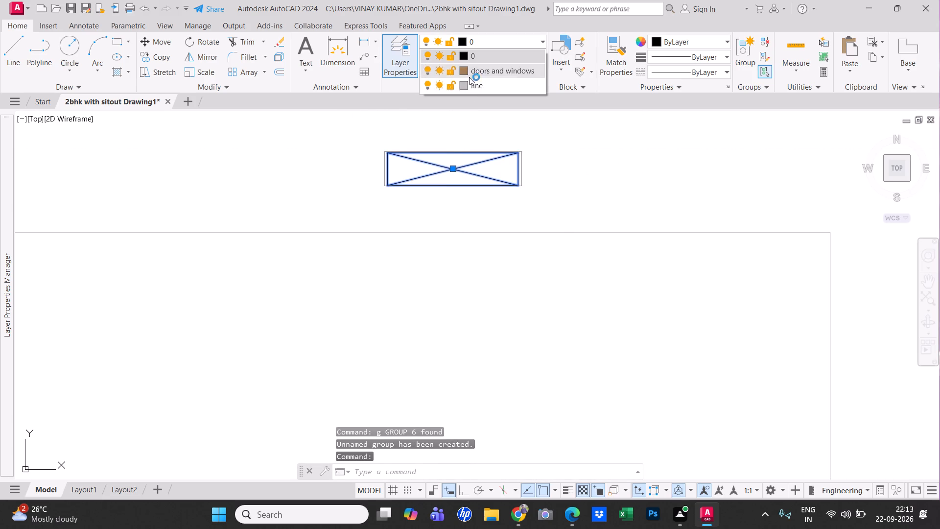
left_click(482, 71)
key("Escape")
key("Escape")
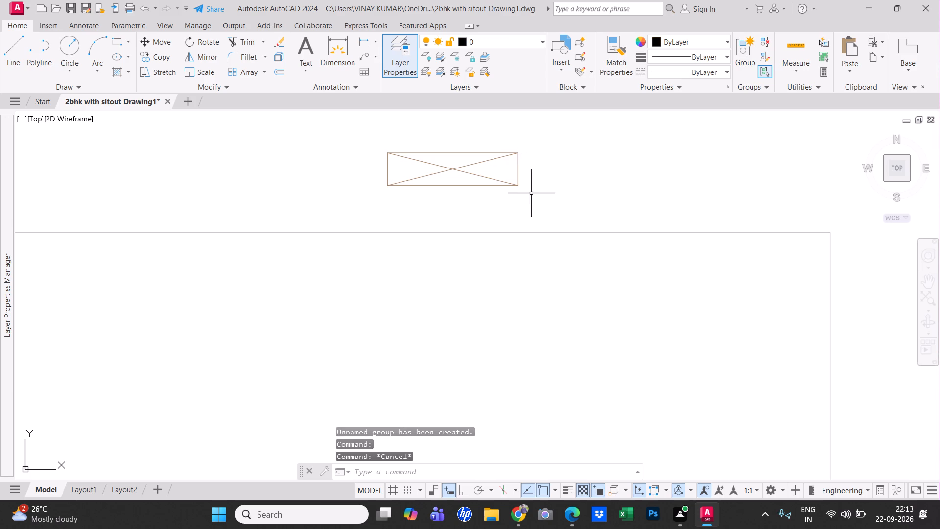
Copy the door symbol group horizontally to the free space on its left side.
left_click(531, 193)
left_click(466, 155)
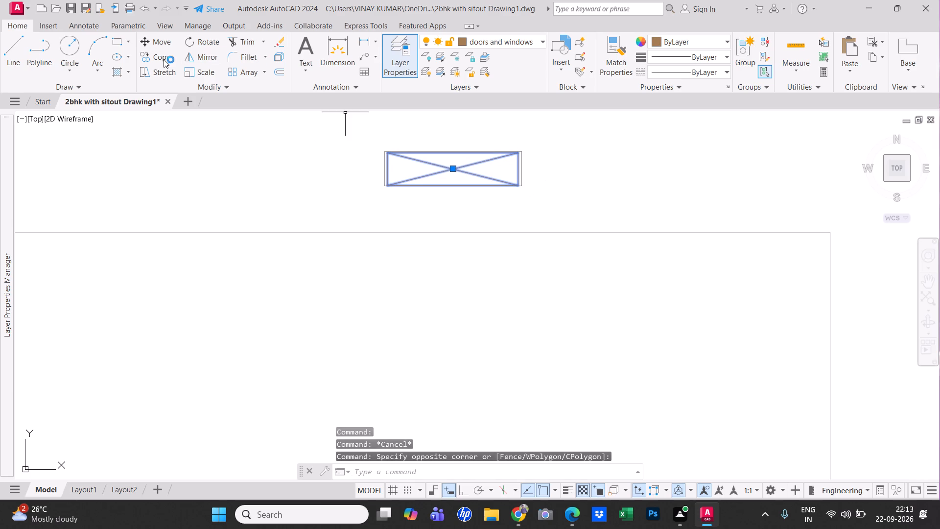
left_click(164, 59)
left_click(386, 150)
left_click(226, 150)
key("Escape")
middle_click_drag(339, 201, 395, 213)
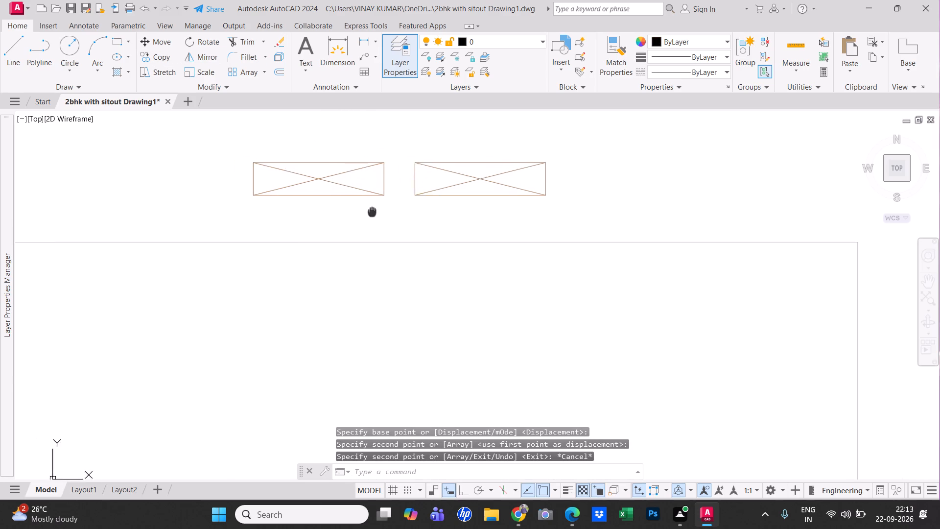
middle_click_drag(395, 213, 452, 214)
left_click(506, 221)
key("Escape")
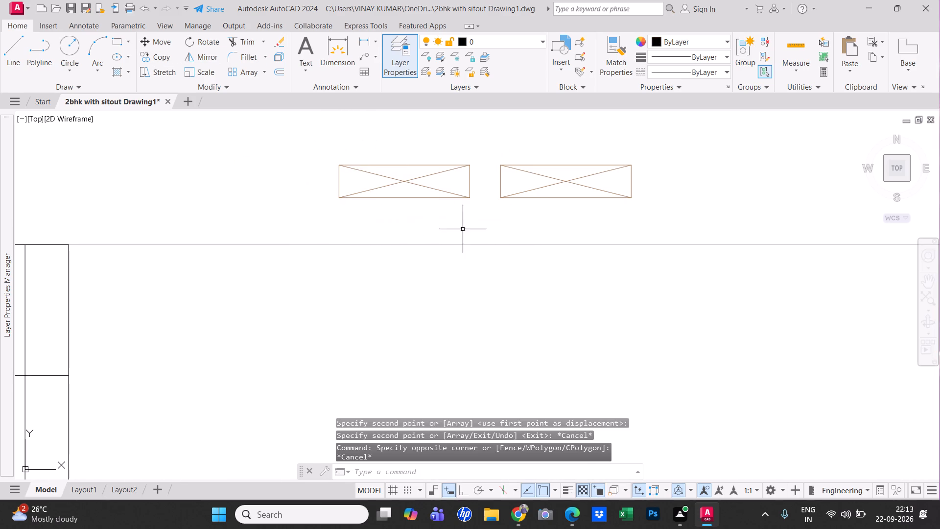
Rotate the left-hand copy of the door symbol to 270° so that it stands vertical.
left_click_drag(463, 229, 416, 189)
left_click(349, 148)
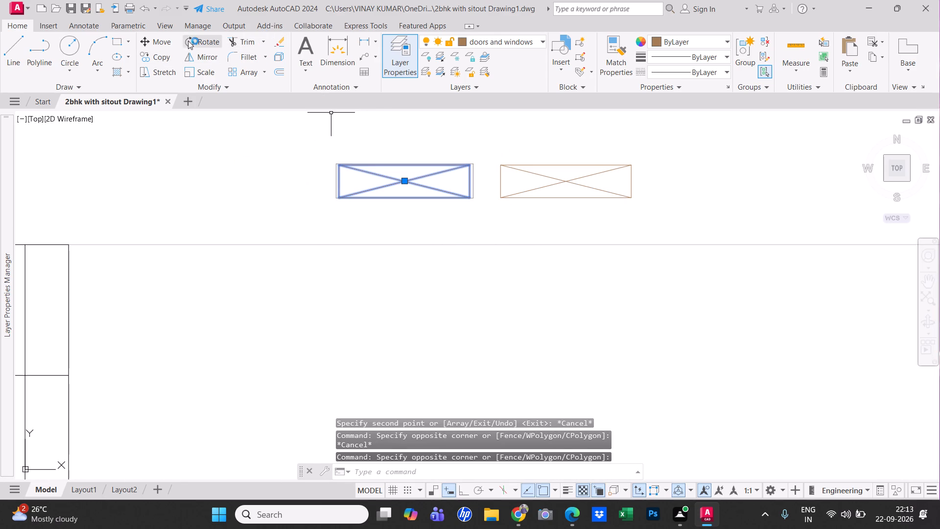
left_click(189, 41)
left_click_drag(286, 146, 284, 139)
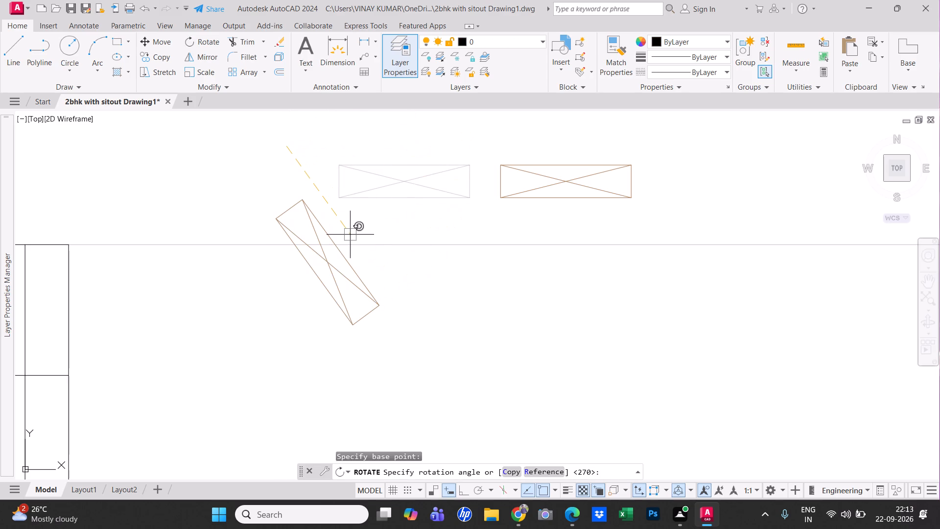
key("F8")
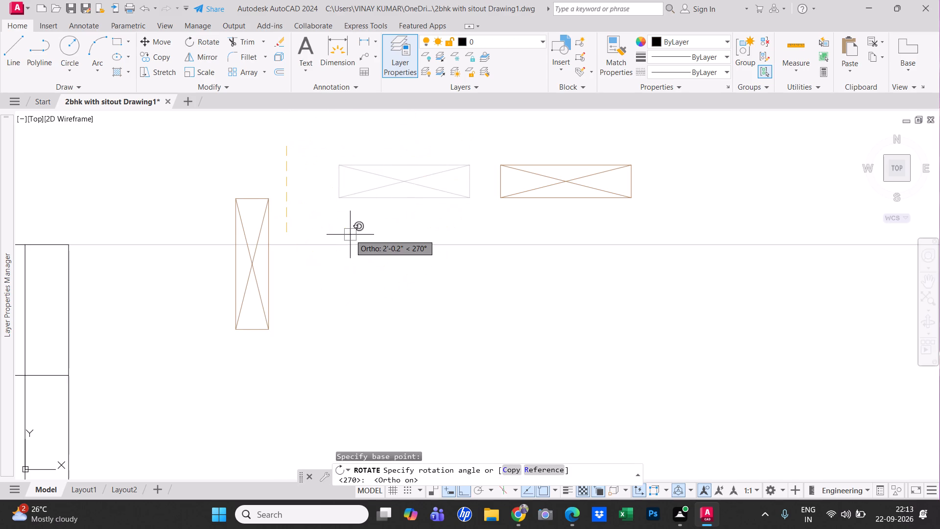
left_click(350, 235)
key("Escape")
Move the vertical door symbol beside the horizontal one, above the plan's outer boundary.
left_click(257, 203)
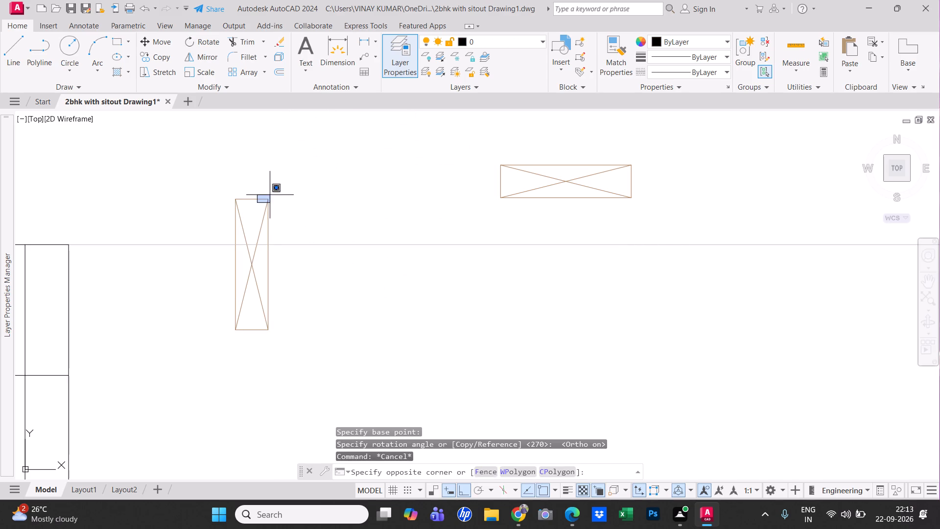
left_click(270, 196)
left_click(266, 203)
left_click(250, 264)
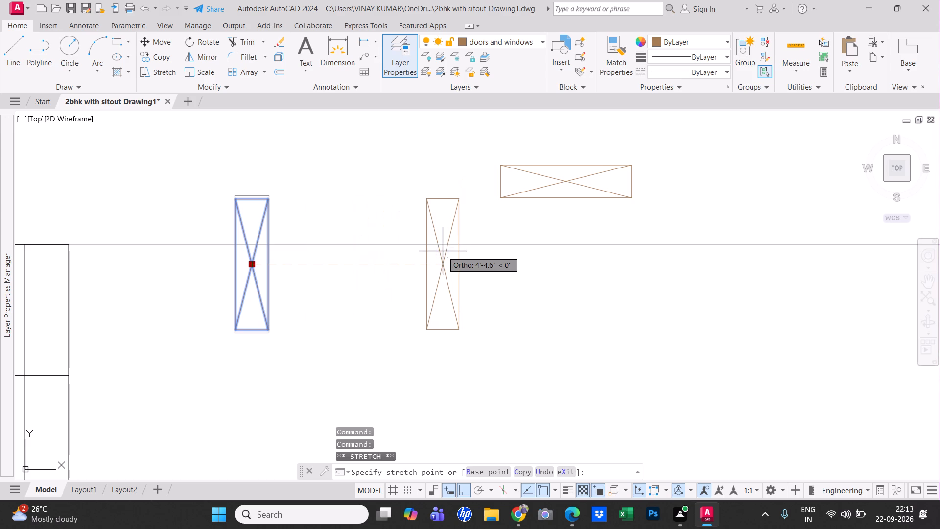
key("F8")
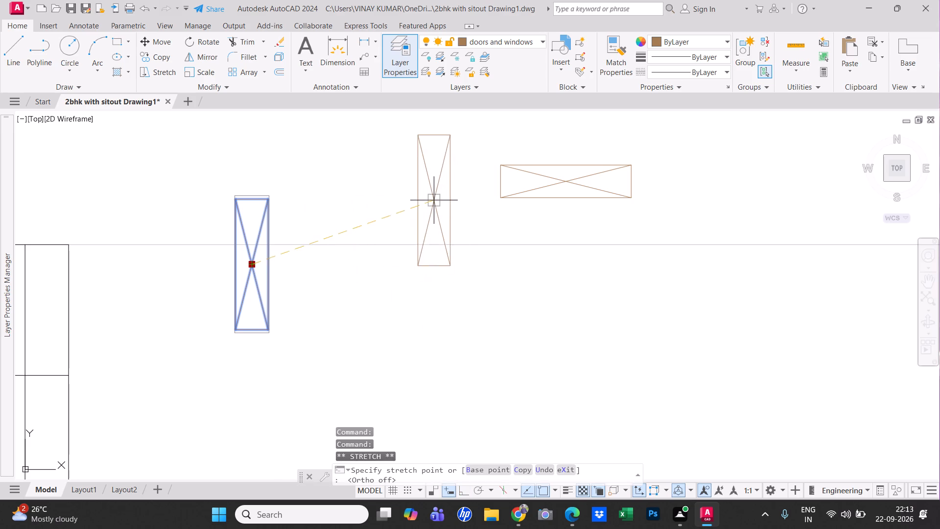
left_click(420, 169)
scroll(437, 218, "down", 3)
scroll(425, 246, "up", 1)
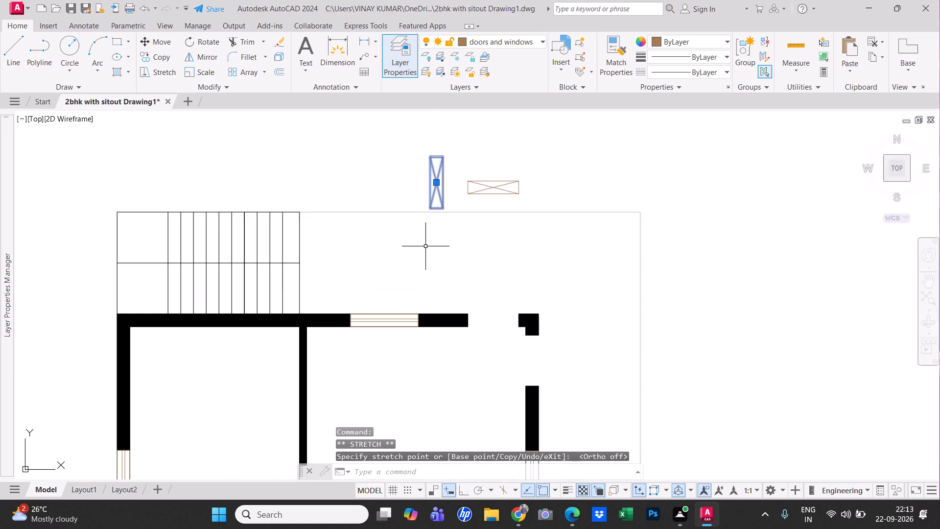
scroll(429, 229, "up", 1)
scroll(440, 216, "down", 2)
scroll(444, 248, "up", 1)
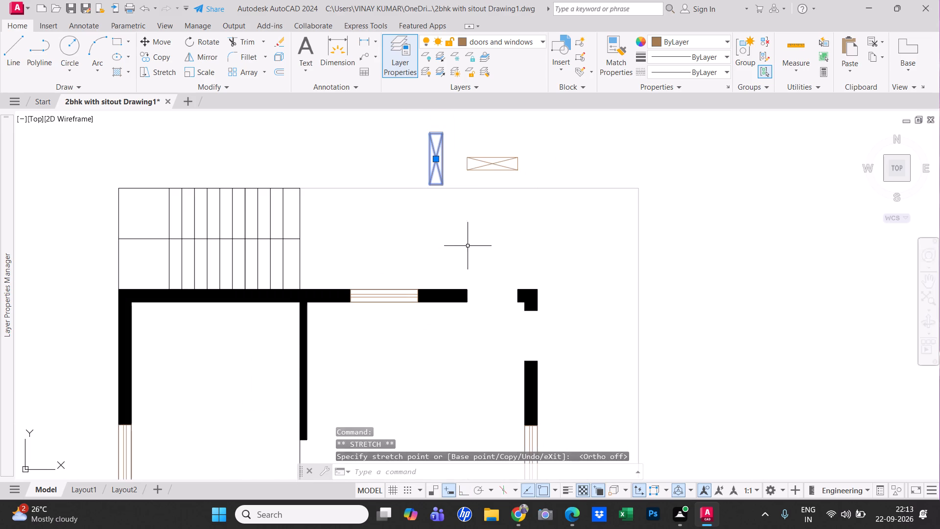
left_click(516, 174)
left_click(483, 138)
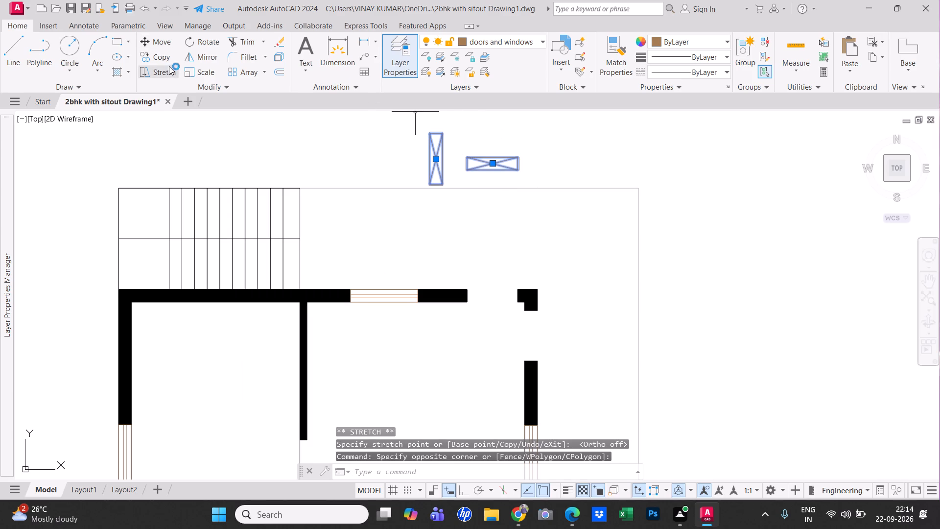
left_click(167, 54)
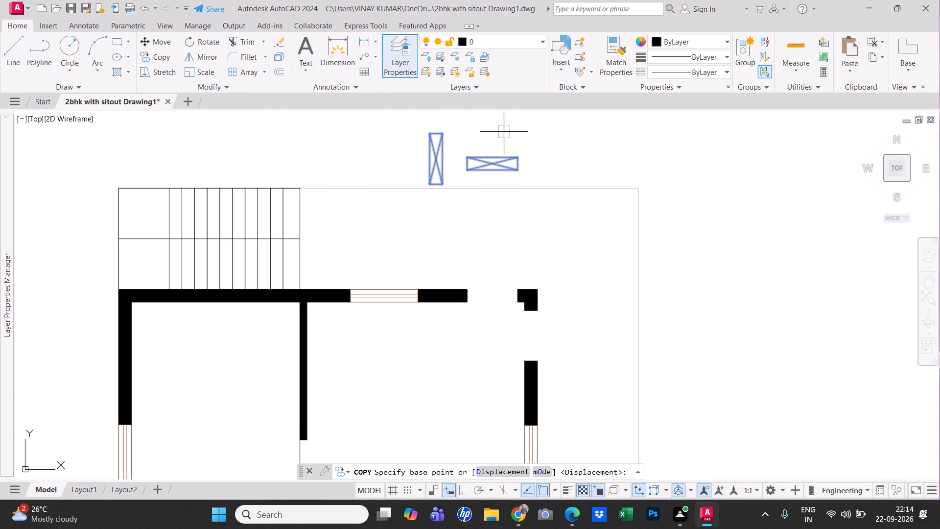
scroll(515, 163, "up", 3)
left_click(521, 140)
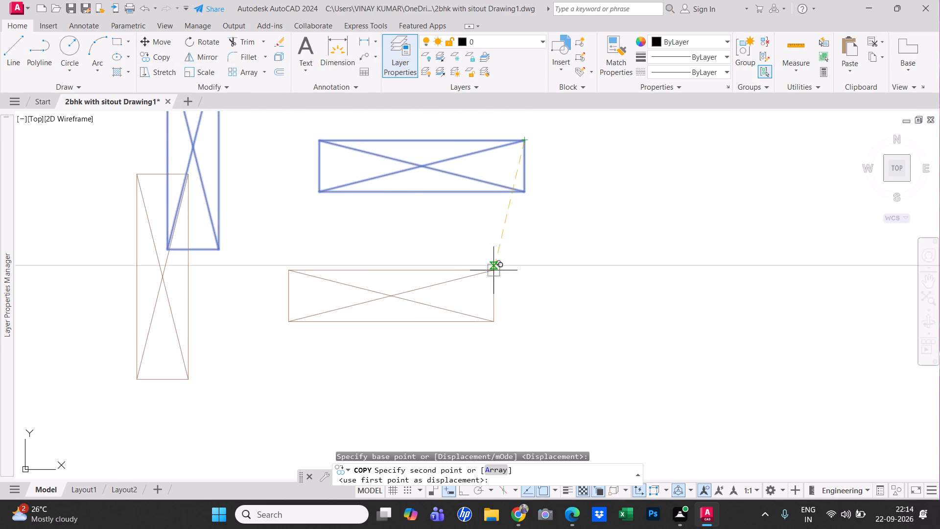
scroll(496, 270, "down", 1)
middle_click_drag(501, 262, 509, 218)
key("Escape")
Copy the horizontal door symbol into the door opening of the upper outer wall, near the plan's upper-right corner.
left_click_drag(522, 197, 511, 183)
left_click(458, 135)
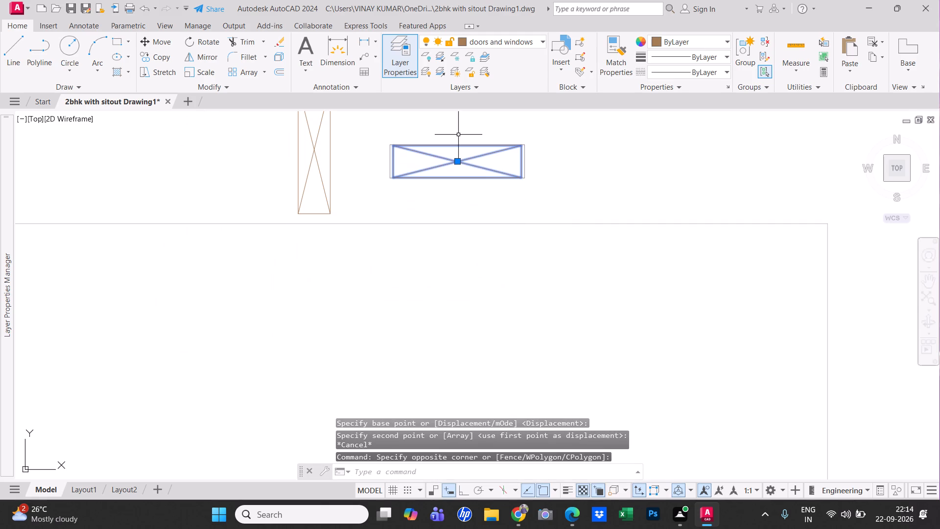
left_click(156, 59)
left_click(519, 144)
scroll(512, 244, "down", 1)
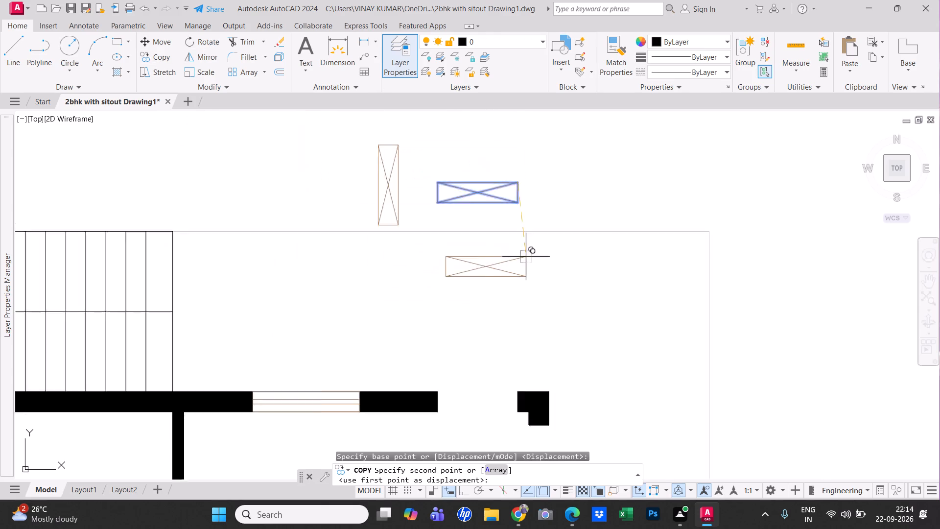
scroll(526, 257, "down", 1)
scroll(506, 330, "up", 2)
scroll(543, 361, "up", 2)
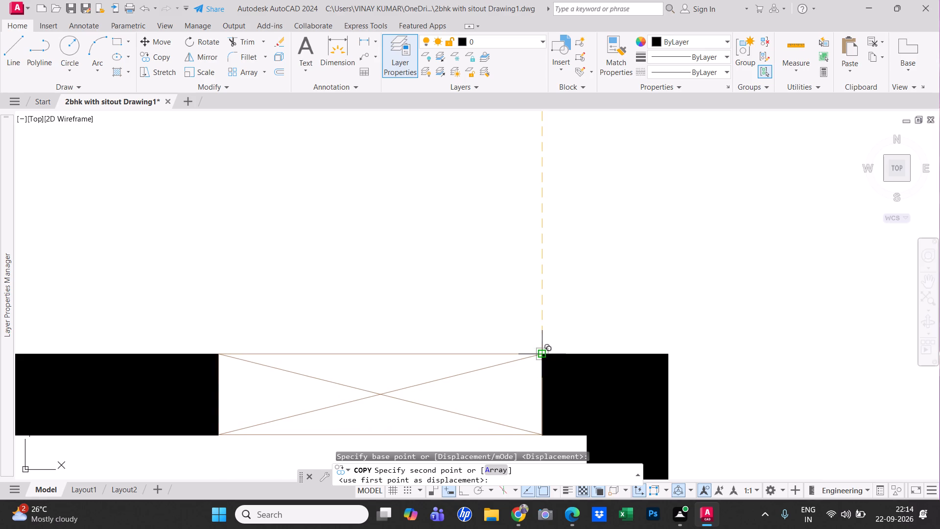
left_click(542, 355)
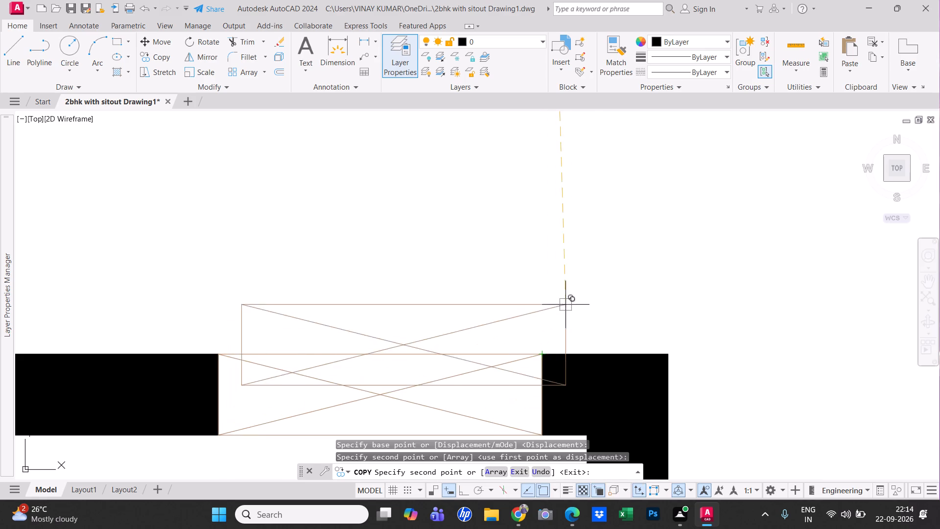
scroll(620, 294, "down", 4)
scroll(683, 258, "down", 1)
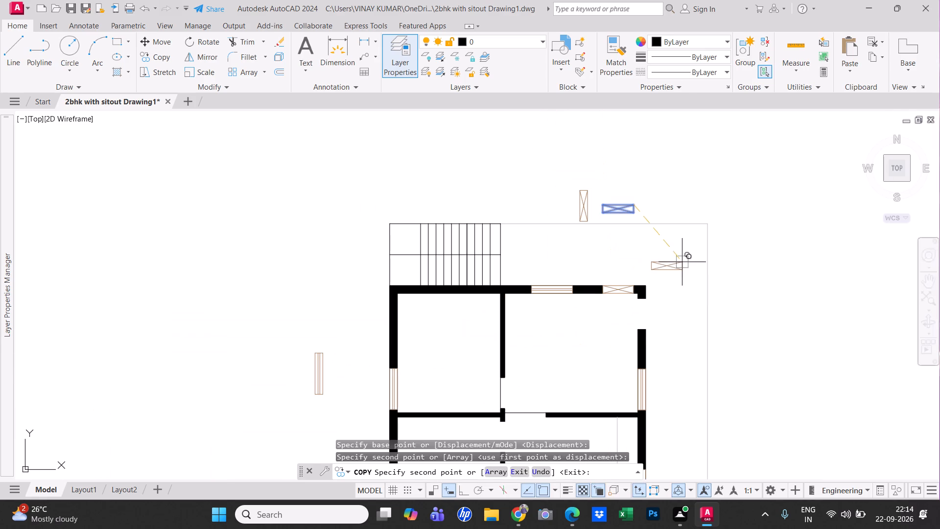
middle_click_drag(655, 325, 599, 286)
scroll(477, 378, "up", 1)
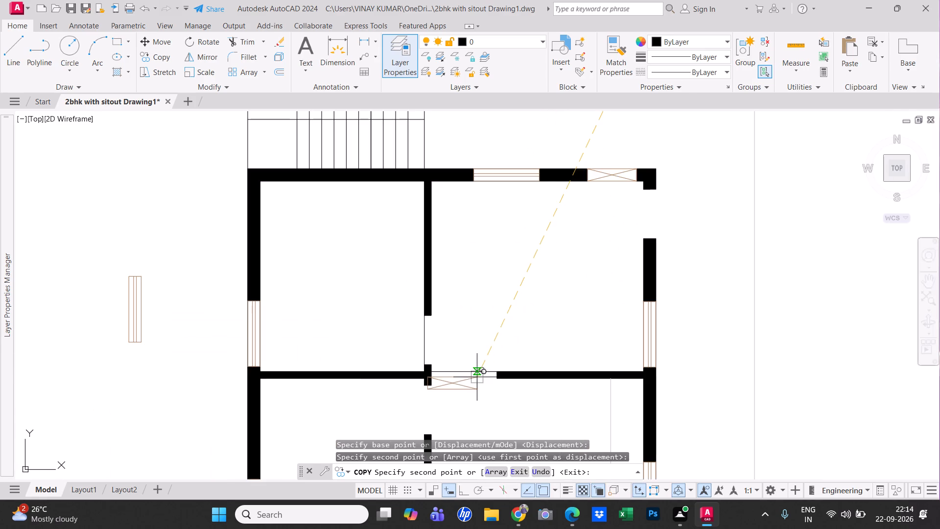
scroll(638, 235, "down", 2)
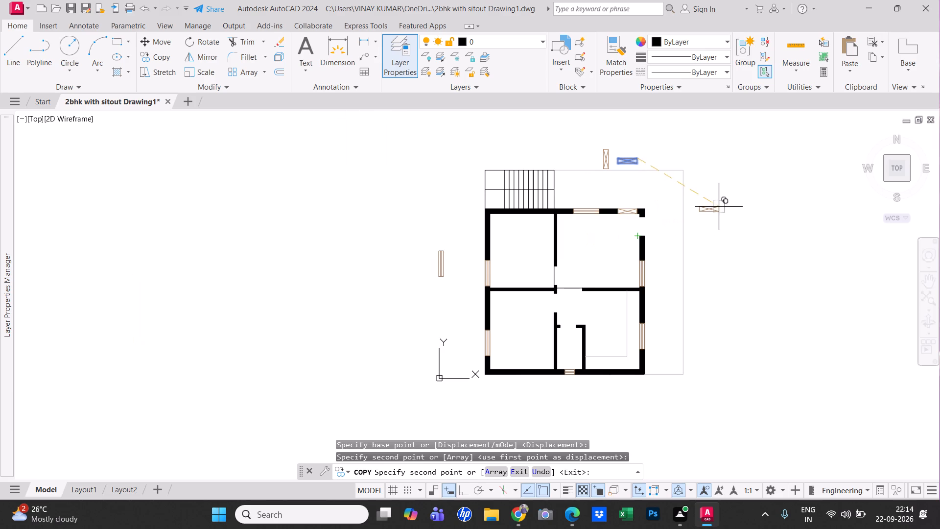
scroll(677, 155, "up", 1)
key("Escape")
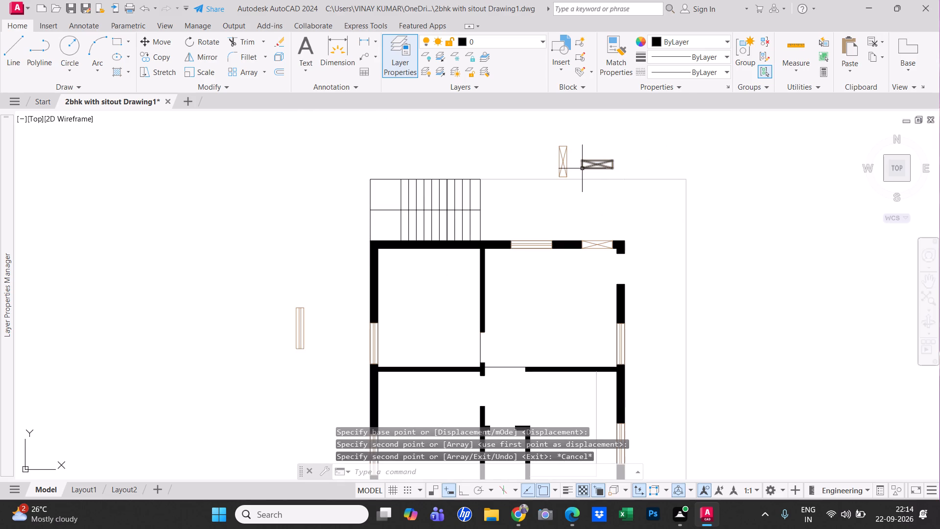
Copy the vertical door symbol into the opening of the right outer wall, just below the upper-right corner.
left_click(571, 172)
left_click(534, 143)
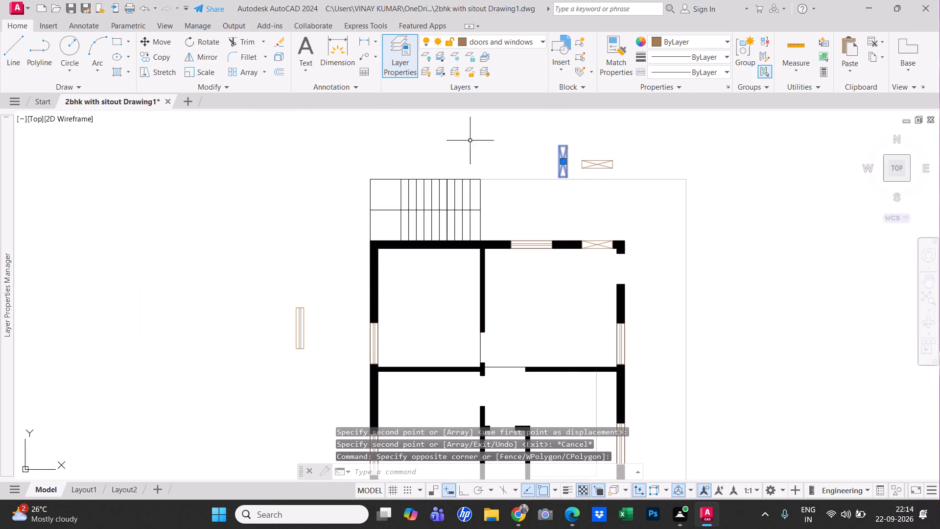
left_click(169, 58)
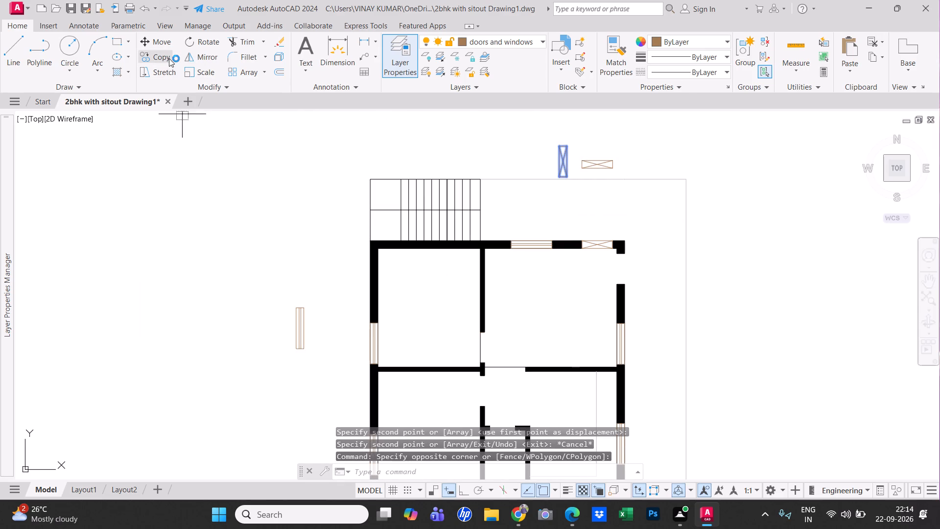
scroll(533, 145, "up", 3)
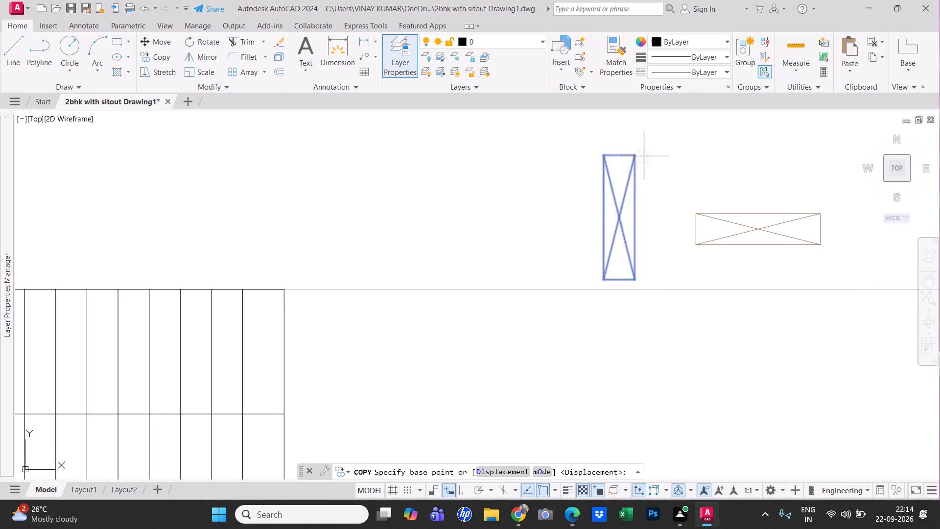
left_click(636, 156)
scroll(686, 195, "down", 5)
scroll(706, 240, "up", 3)
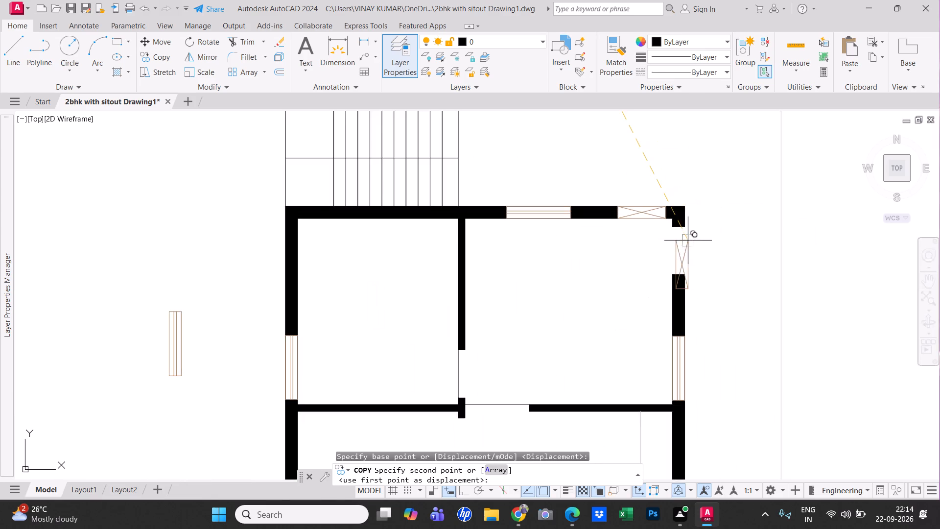
scroll(688, 240, "up", 3)
left_click(667, 185)
key("Escape")
Copy the two end lines of the narrow opening into the small lower-middle room to the free space just above it.
scroll(695, 222, "down", 4)
middle_click_drag(708, 257, 639, 192)
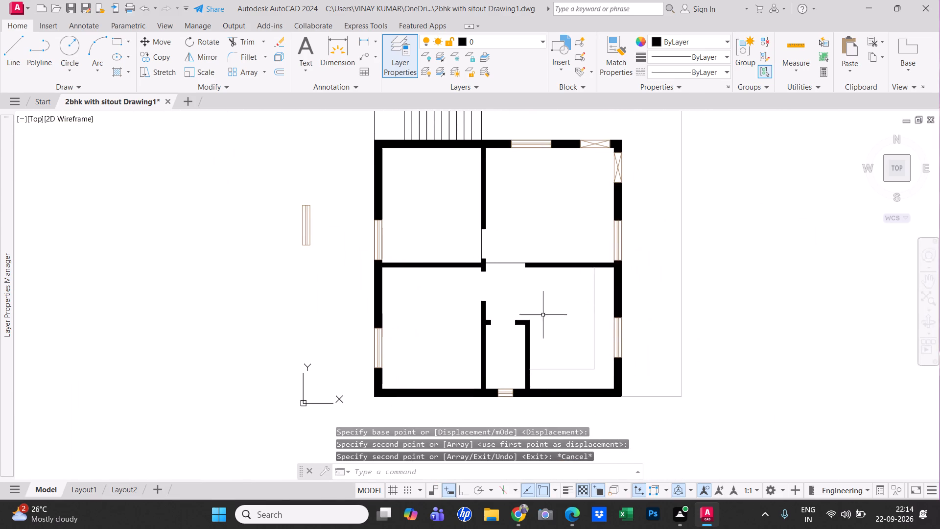
scroll(507, 329, "up", 3)
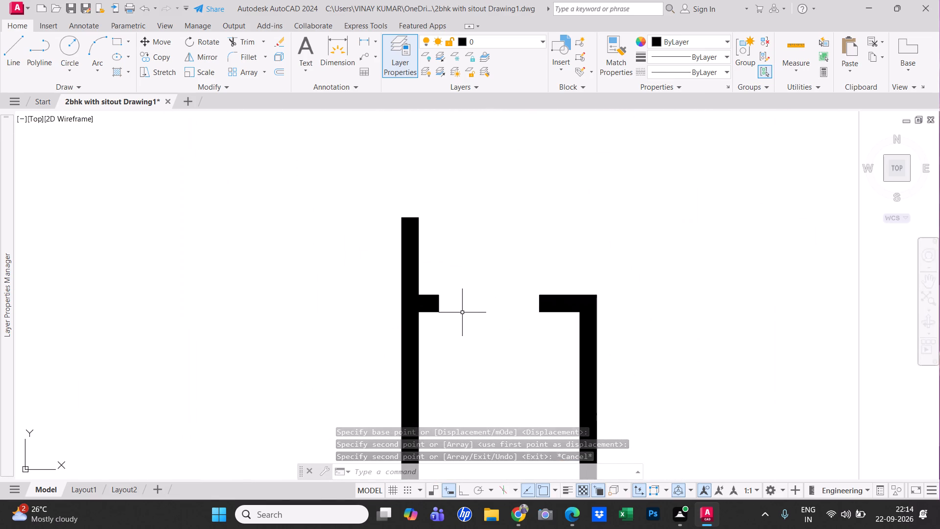
scroll(462, 313, "up", 2)
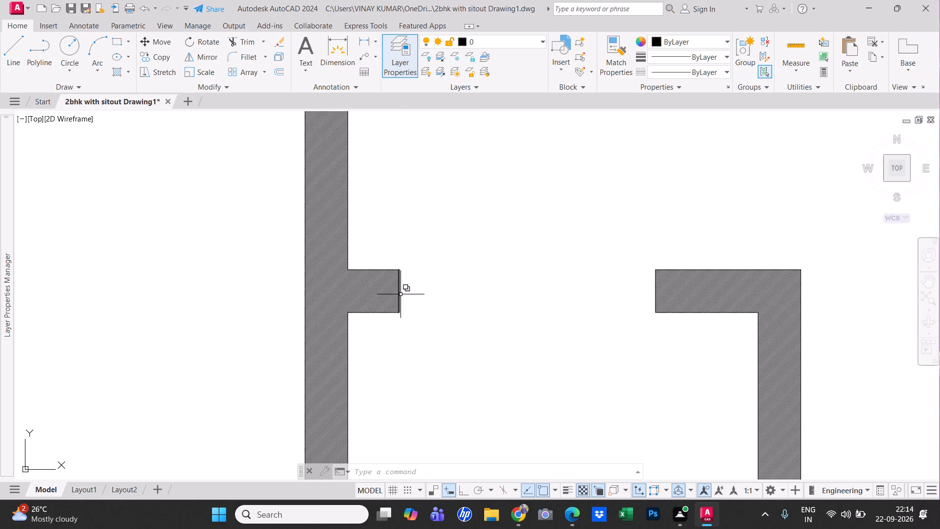
left_click(399, 295)
left_click(453, 337)
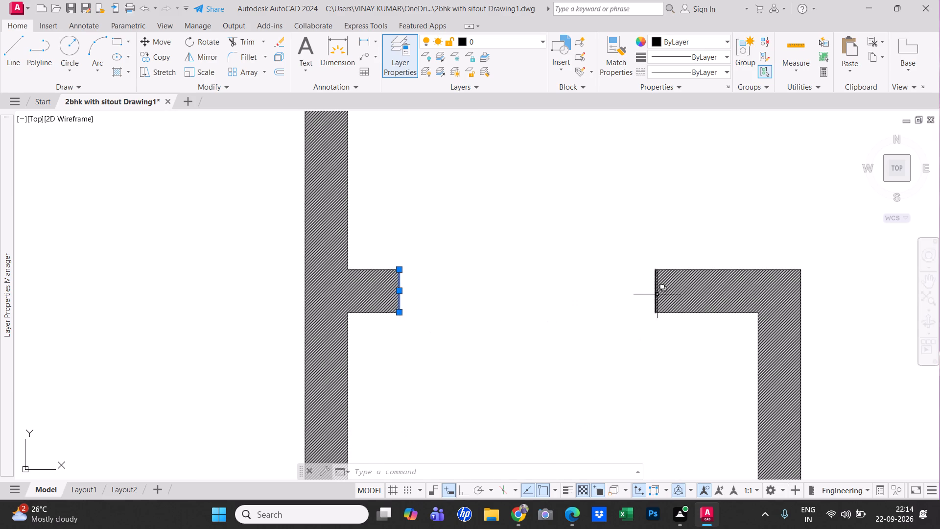
left_click(655, 294)
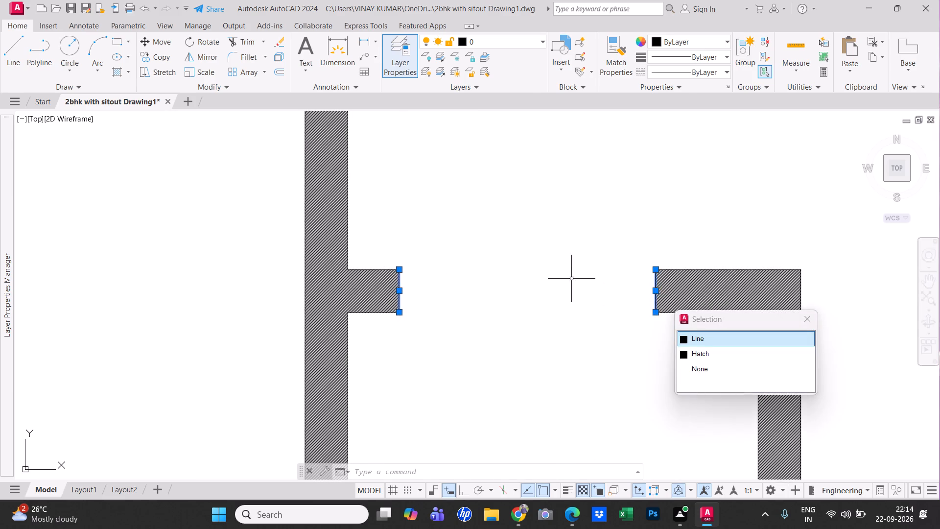
left_click(732, 341)
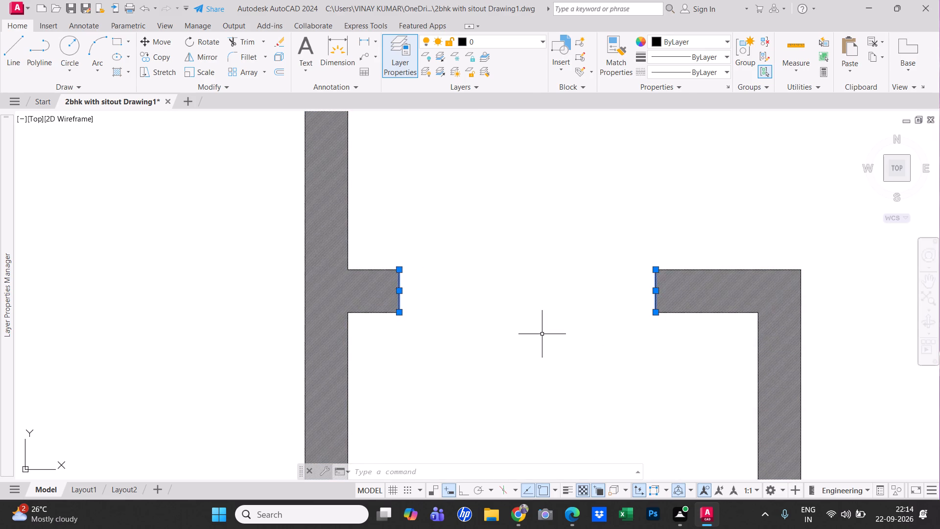
scroll(542, 334, "down", 2)
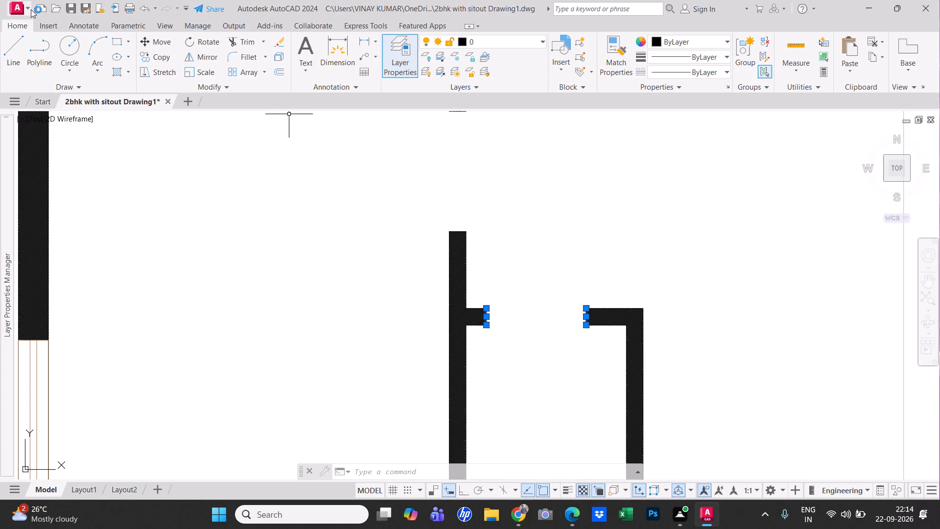
left_click(149, 57)
left_click(317, 193)
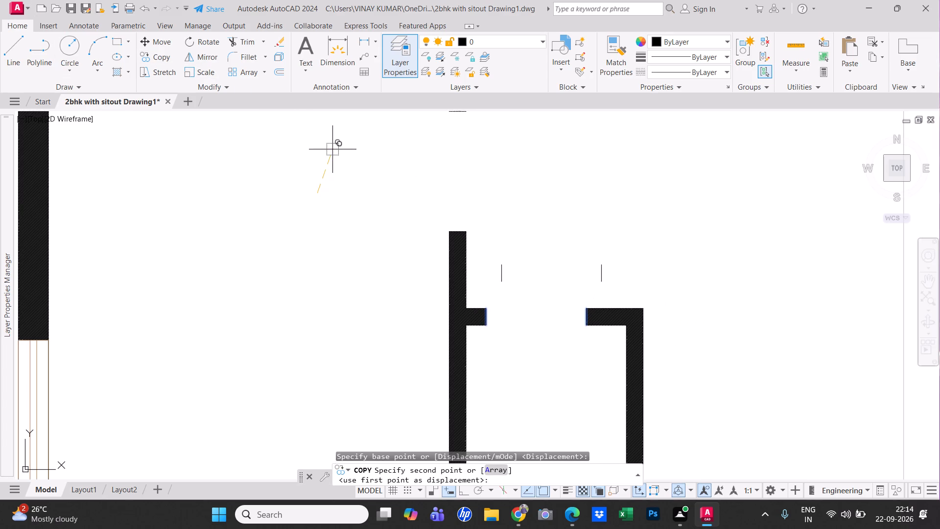
left_click(315, 123)
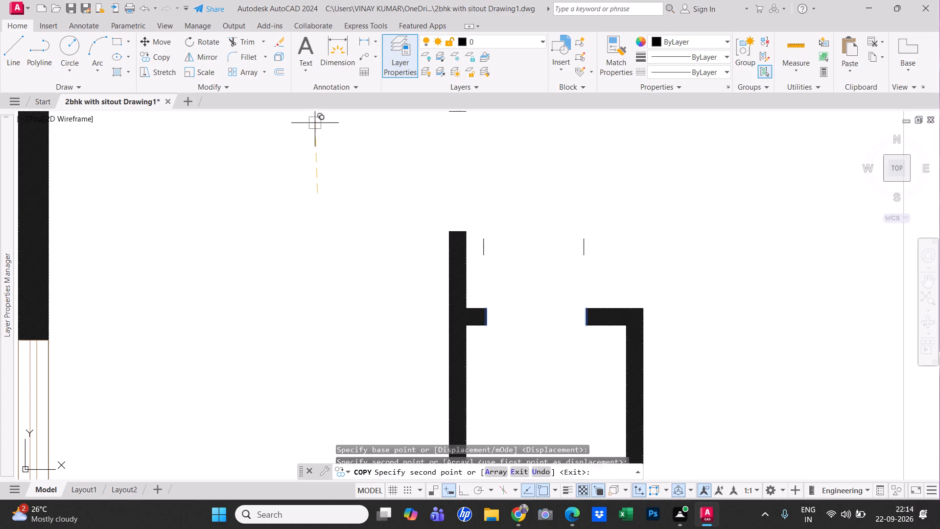
key("Escape")
Join the two copied end lines with horizontal edges and crossing diagonals to form a smaller crossed-rectangle door symbol.
scroll(541, 201, "up", 2)
middle_click_drag(529, 194, 493, 173)
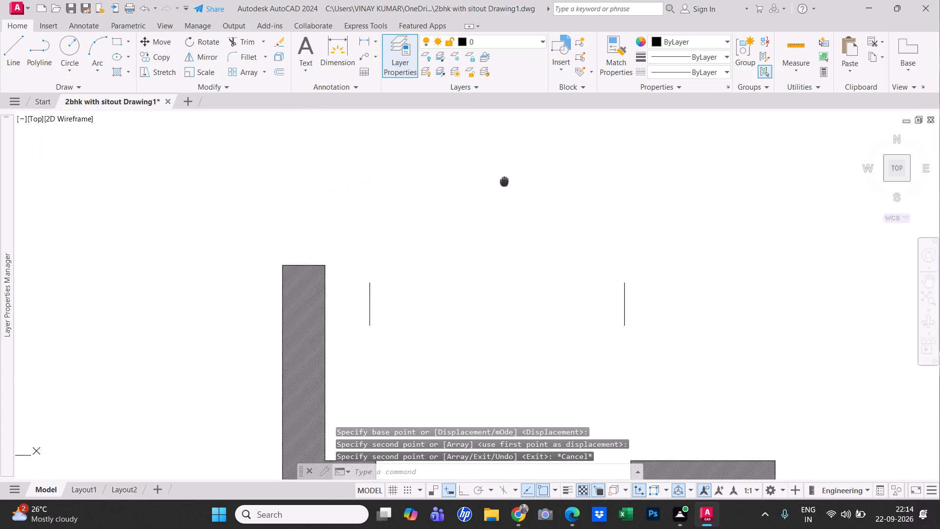
middle_click_drag(493, 173, 492, 173)
left_click(21, 52)
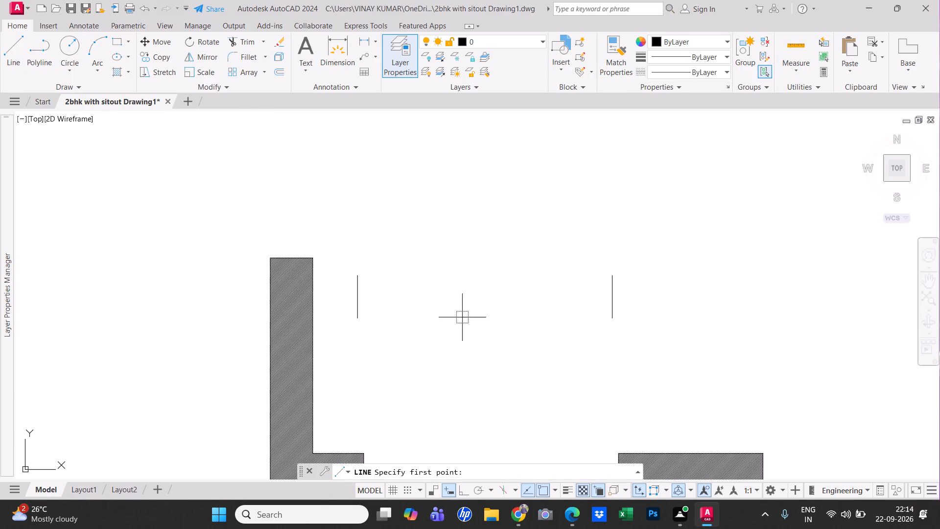
left_click(360, 275)
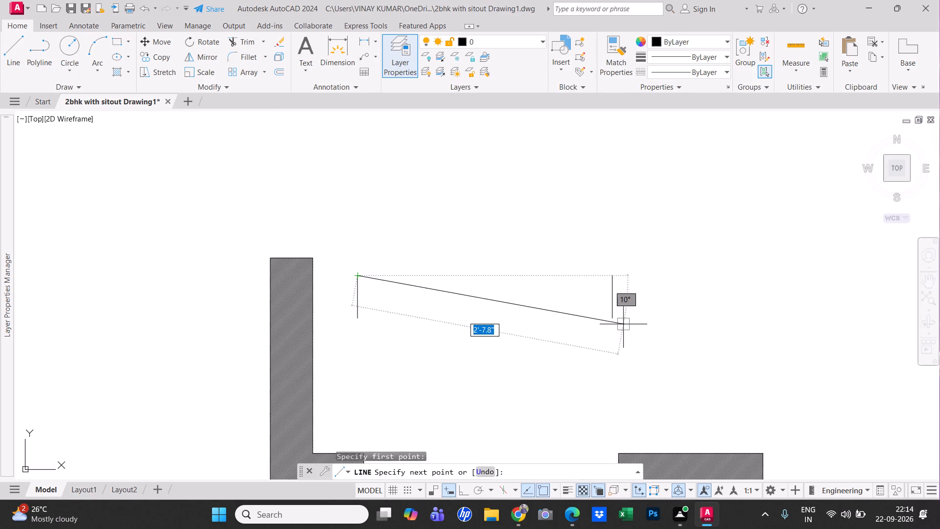
left_click(611, 319)
right_click(611, 319)
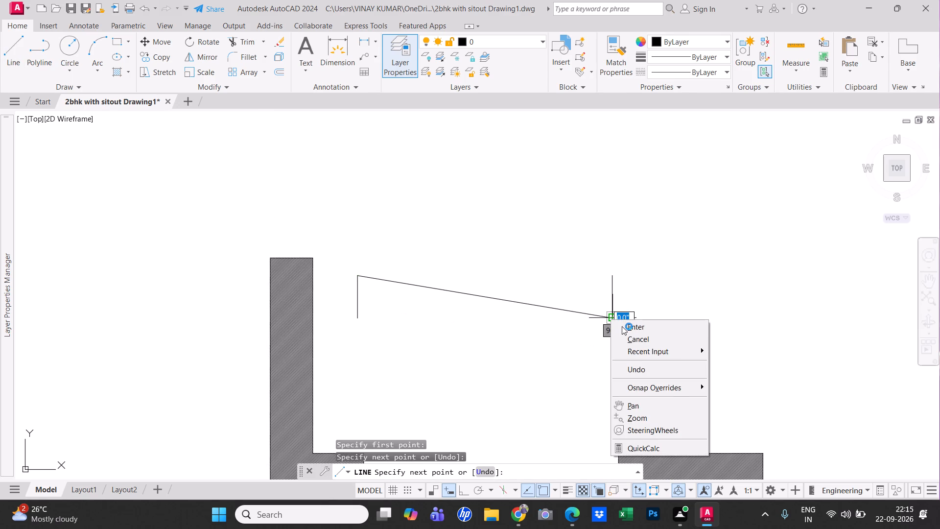
left_click(585, 333)
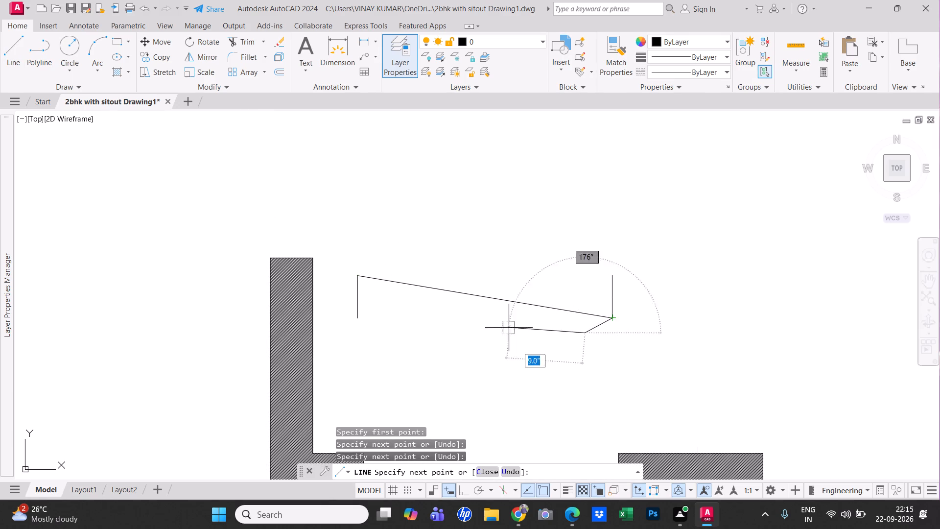
key("ctrl+z")
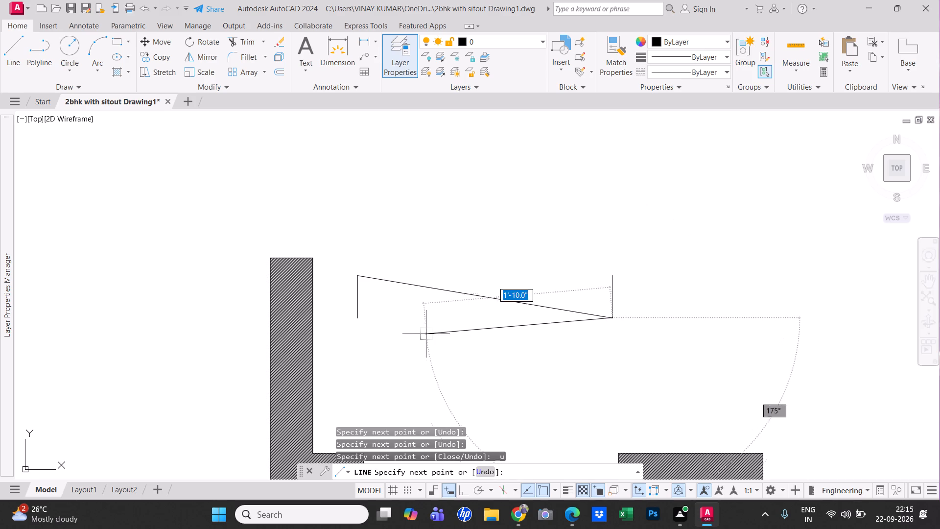
left_click(359, 317)
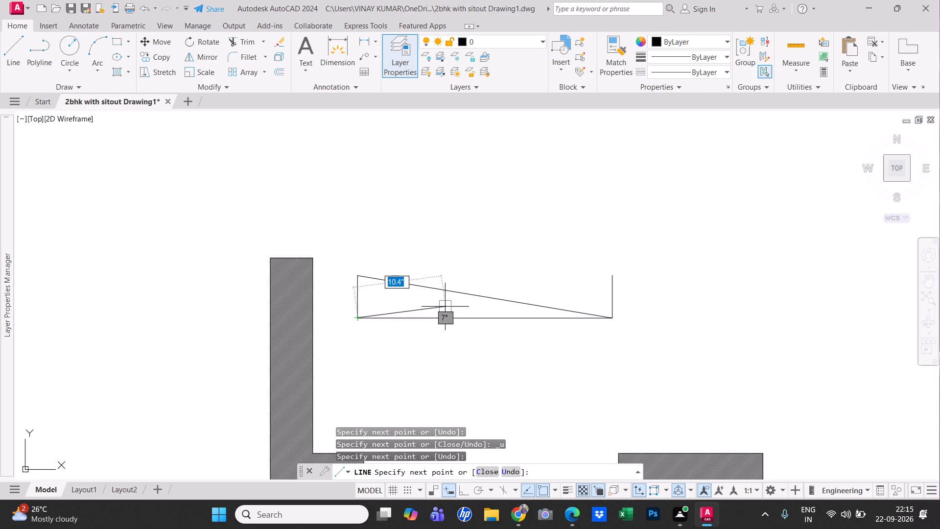
right_click(445, 307)
key("Escape")
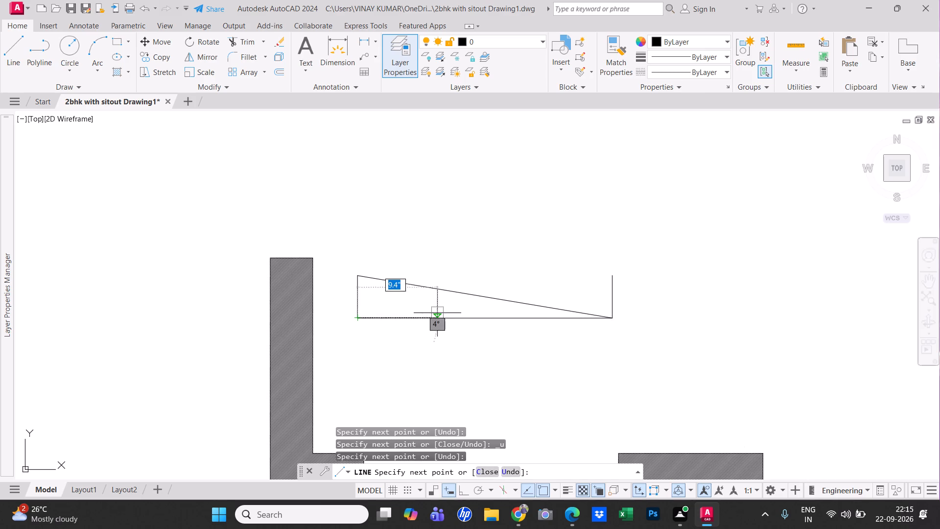
left_click(611, 278)
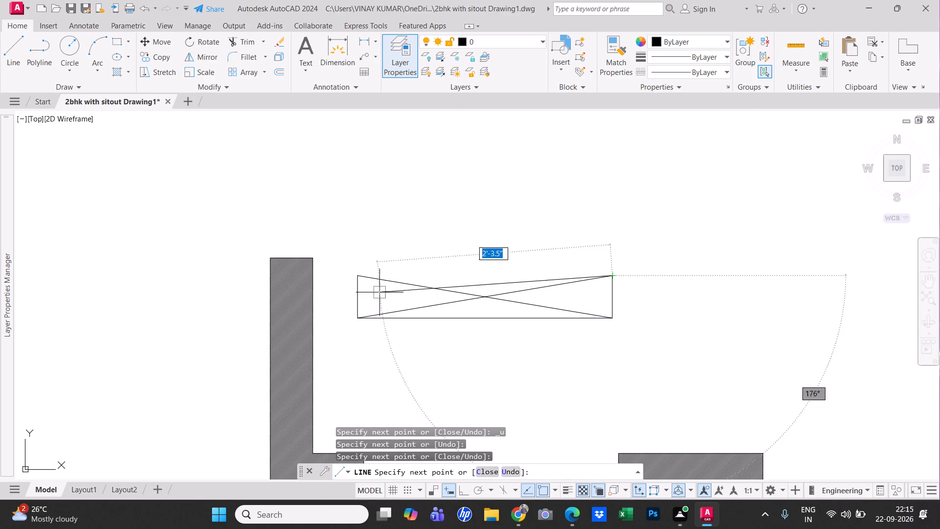
left_click(355, 276)
key("Escape")
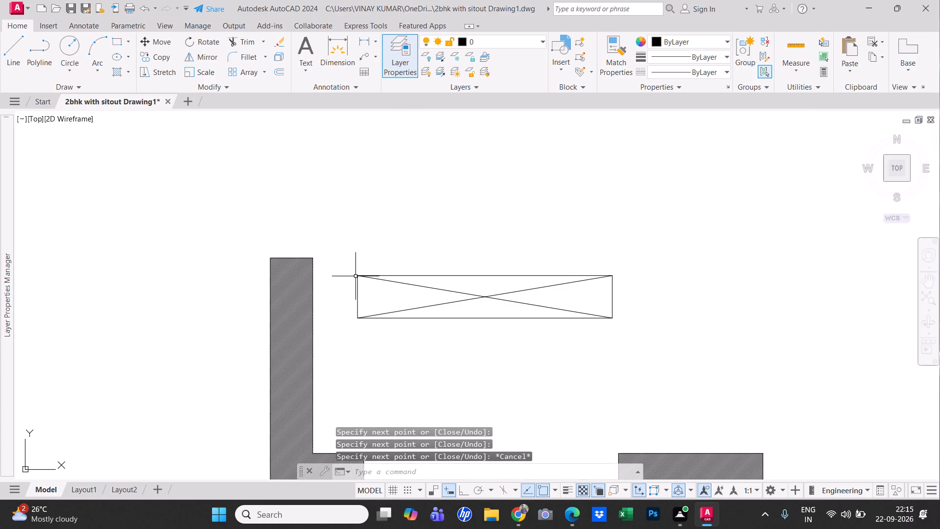
Assign all six lines of the smaller crossed-rectangle door symbol to the "doors and windows" layer.
left_click(579, 336)
left_click(410, 248)
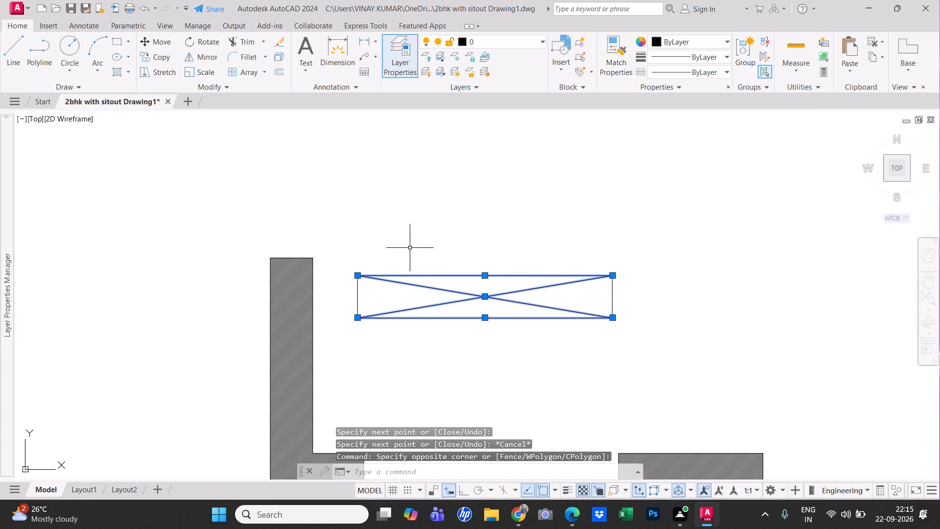
key("Escape")
left_click(631, 346)
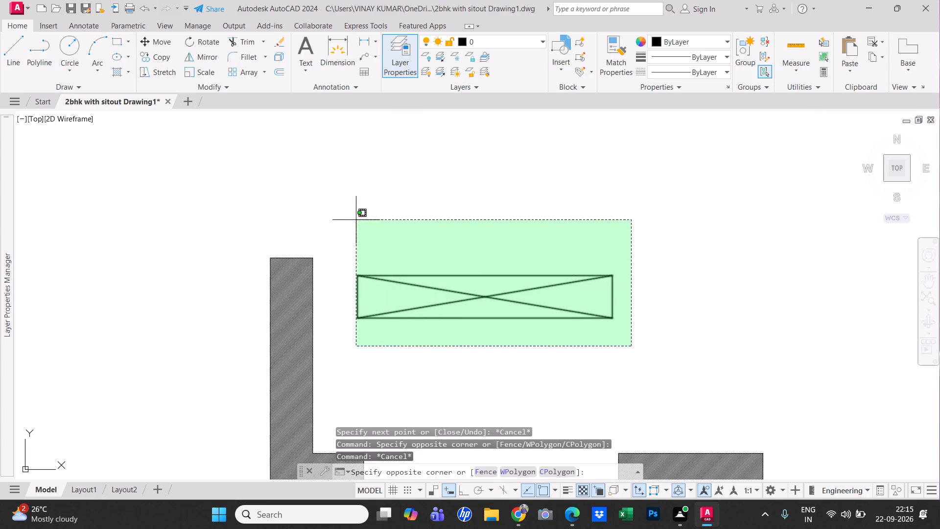
left_click(351, 220)
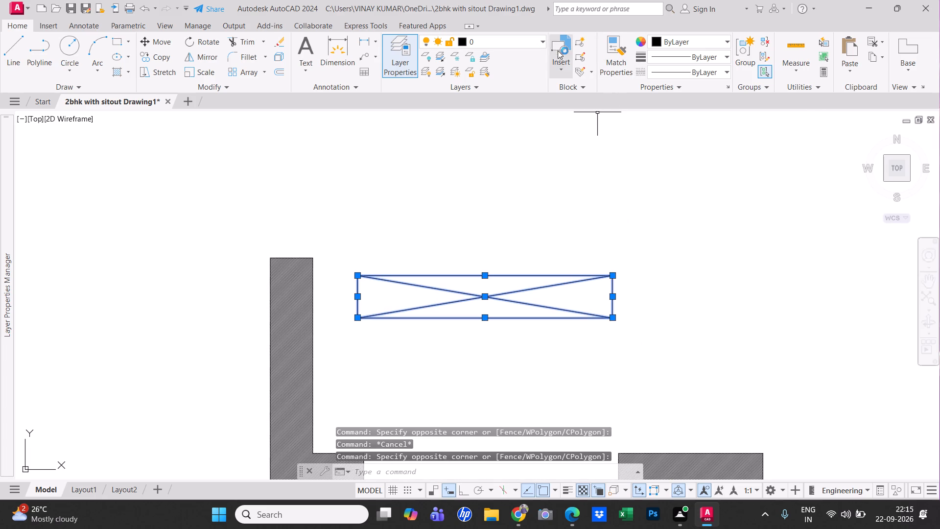
left_click(544, 50)
left_click(540, 40)
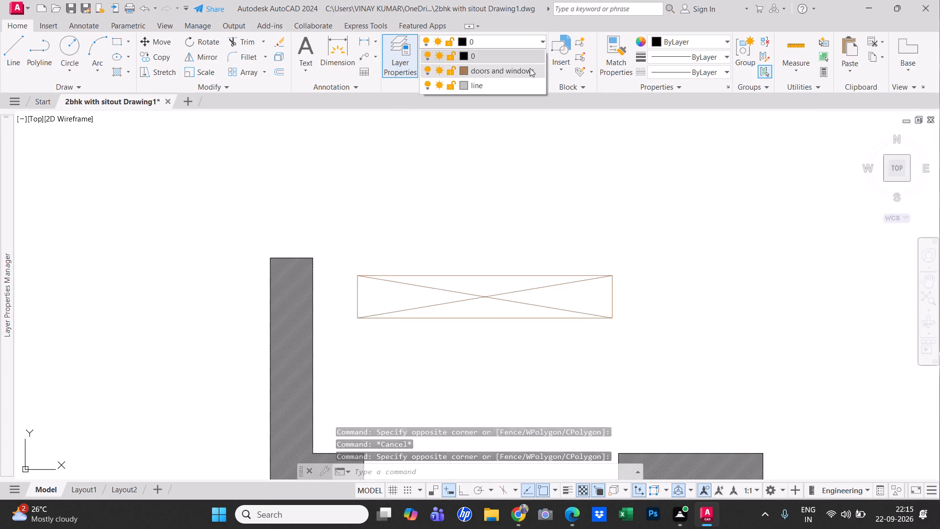
left_click(530, 68)
key("Escape")
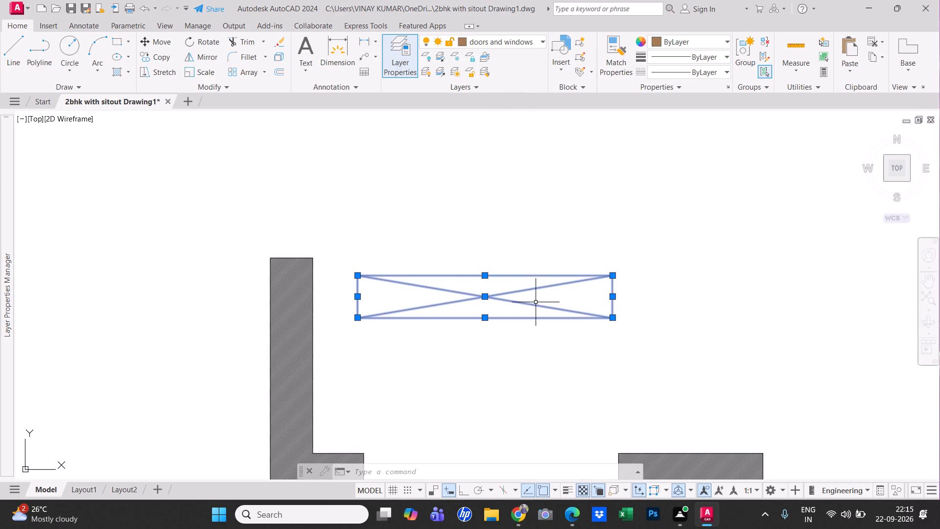
left_click(514, 41)
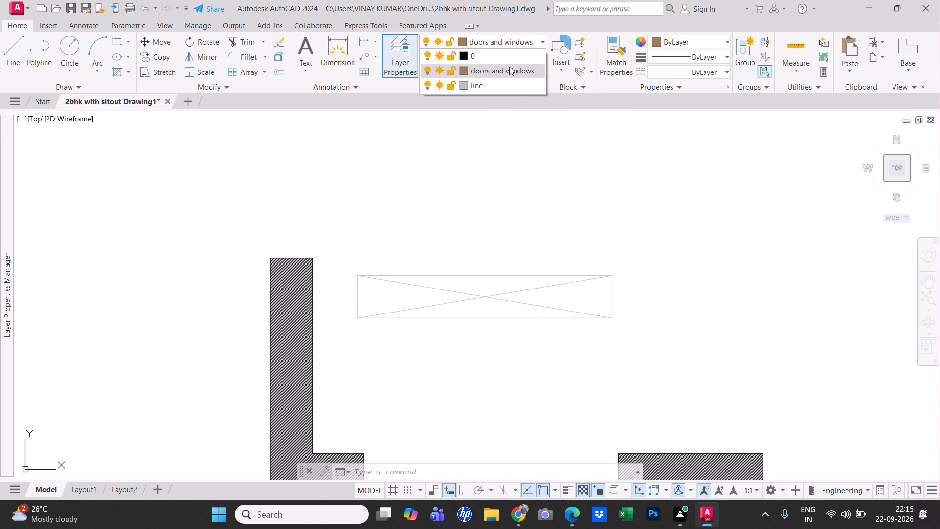
left_click(509, 67)
left_click(531, 182)
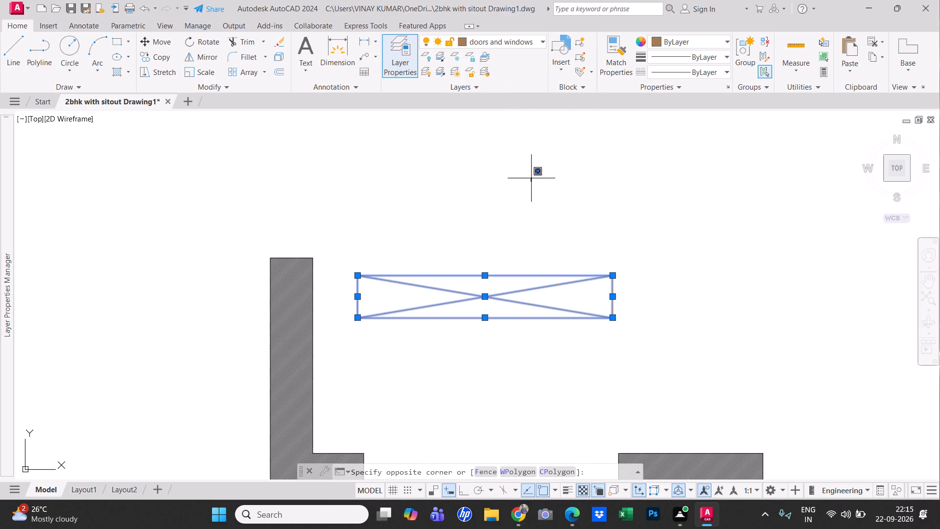
key("Escape")
key("Escape")
left_click(541, 177)
key("Escape")
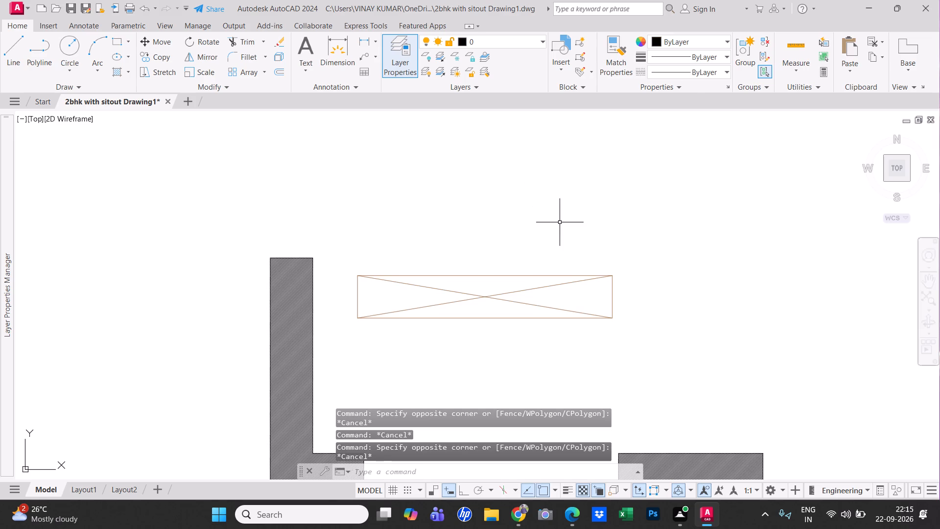
Move the smaller door symbol straight down into the narrow opening in the top wall of the small lower-middle room.
scroll(560, 222, "down", 2)
scroll(596, 262, "down", 3)
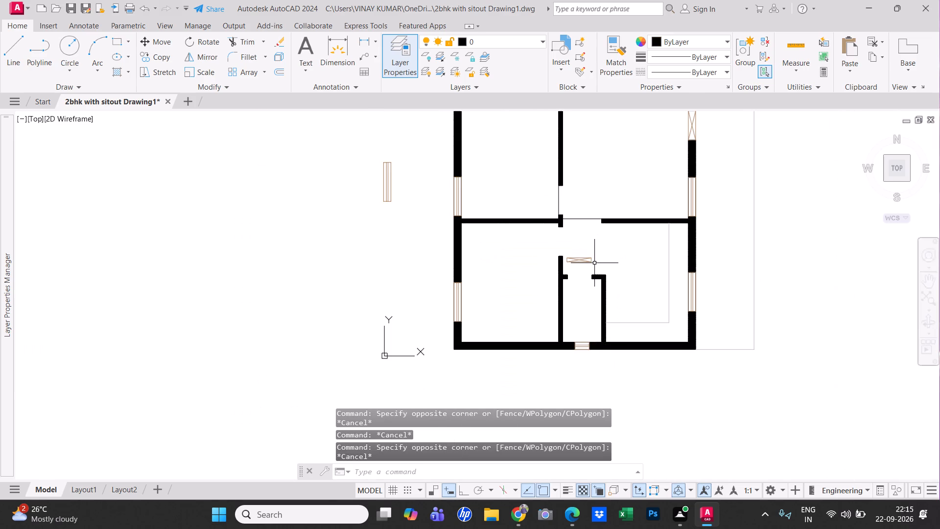
scroll(595, 266, "up", 1)
left_click(595, 266)
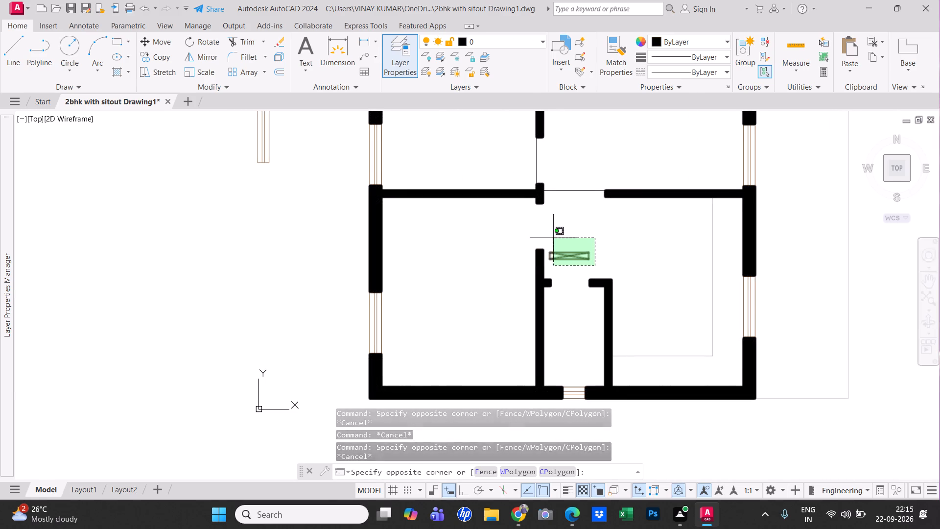
left_click(547, 234)
scroll(582, 254, "up", 2)
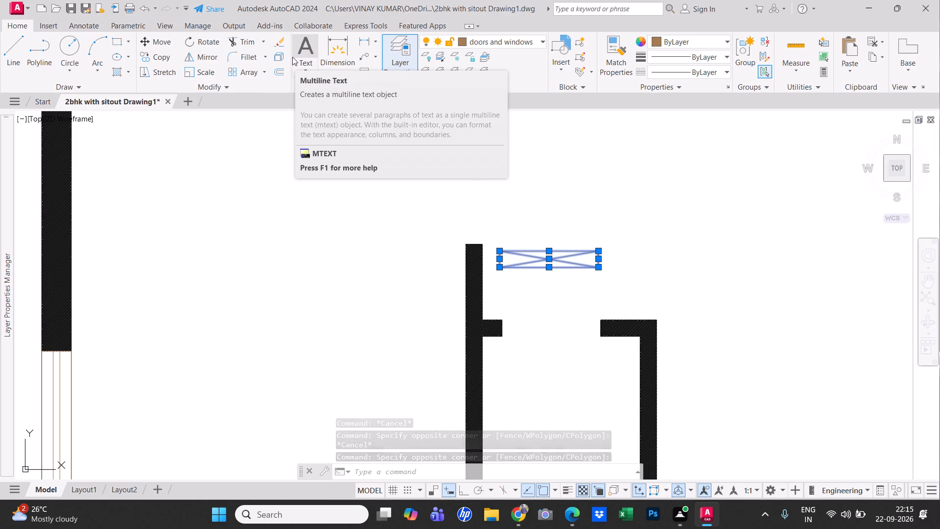
left_click(168, 37)
scroll(627, 250, "up", 1)
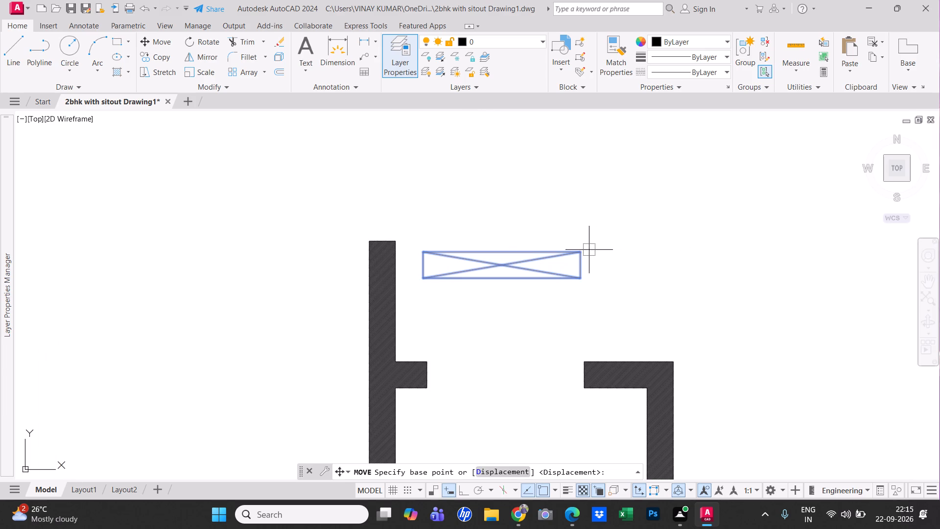
left_click(586, 252)
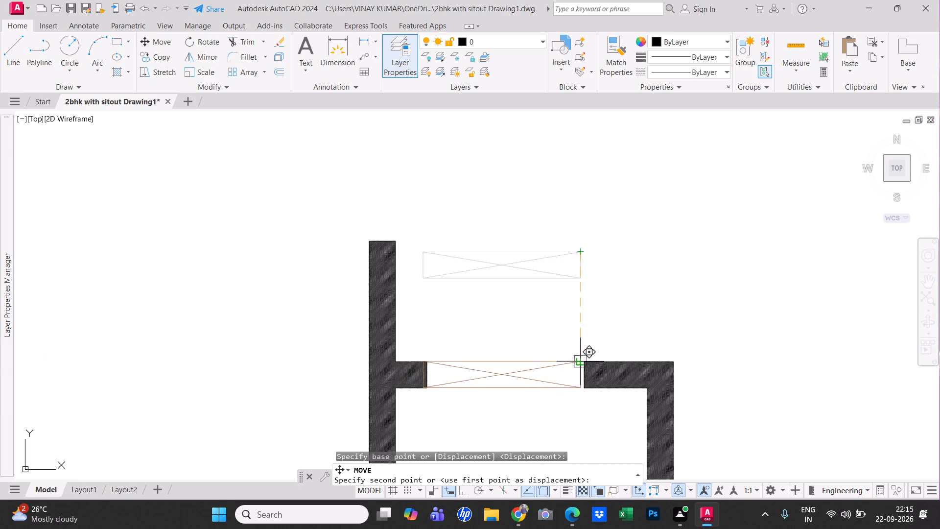
left_click(581, 362)
right_click(601, 293)
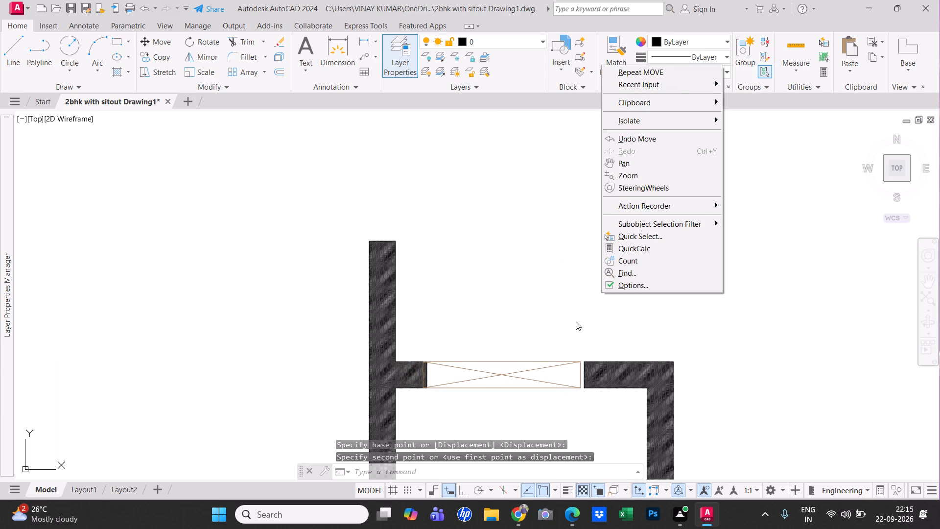
left_click(557, 351)
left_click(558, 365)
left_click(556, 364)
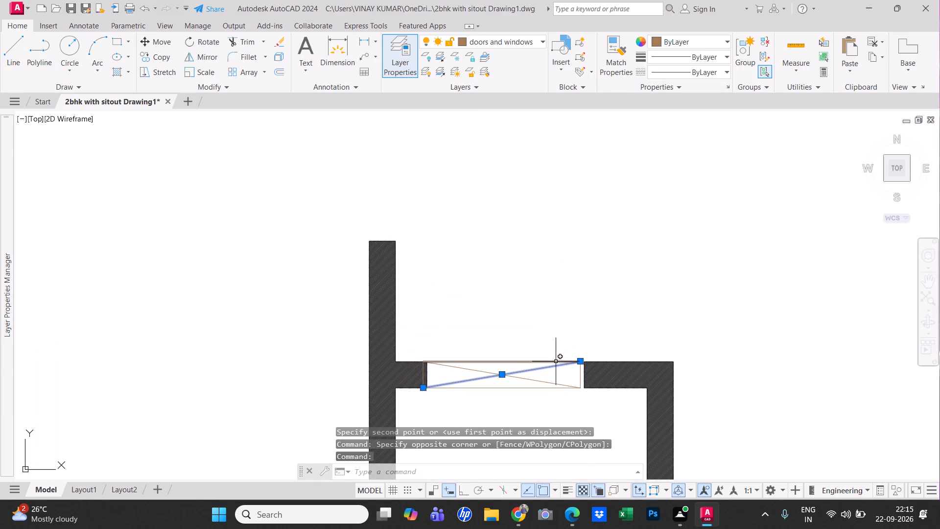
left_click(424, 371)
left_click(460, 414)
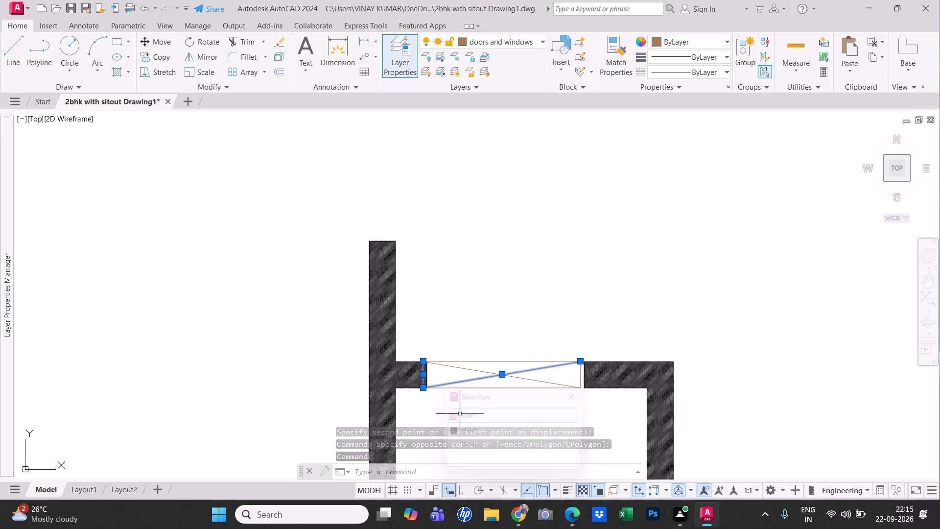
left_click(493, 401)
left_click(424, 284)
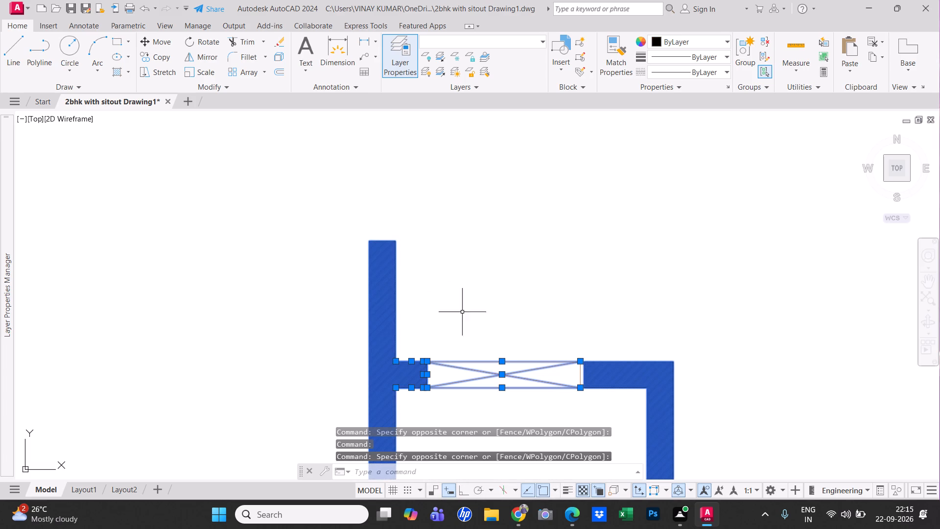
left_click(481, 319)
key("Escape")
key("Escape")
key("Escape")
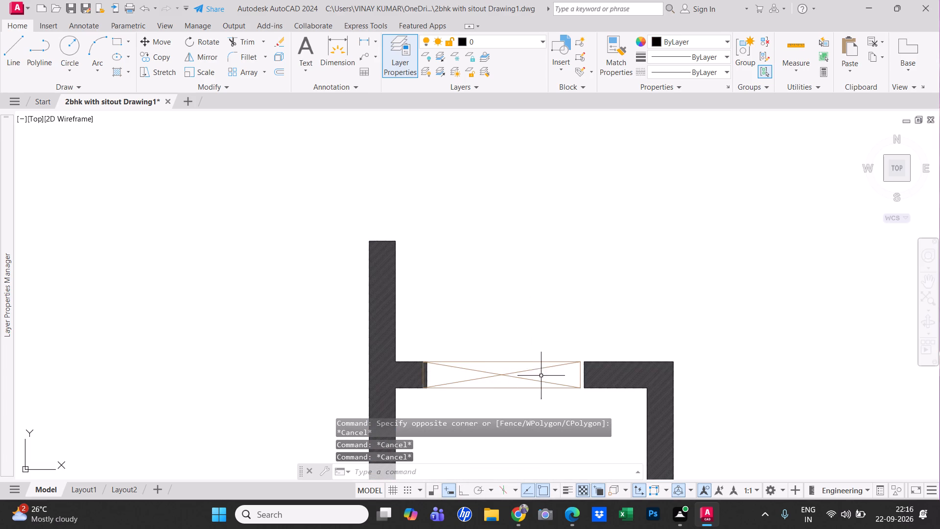
Group the edges, end lines and diagonals of the smaller door symbol in the narrow opening.
left_click(536, 398)
left_click(476, 325)
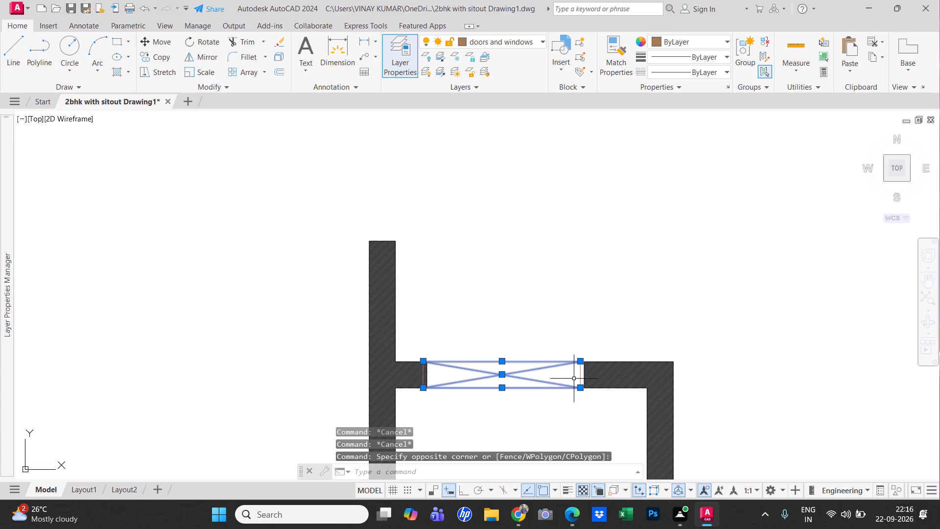
left_click(580, 376)
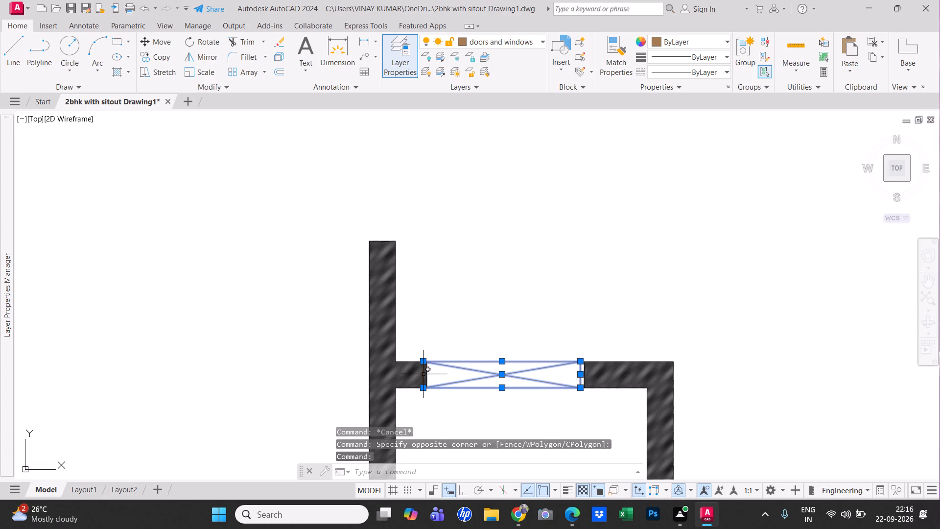
left_click(423, 374)
left_click(483, 422)
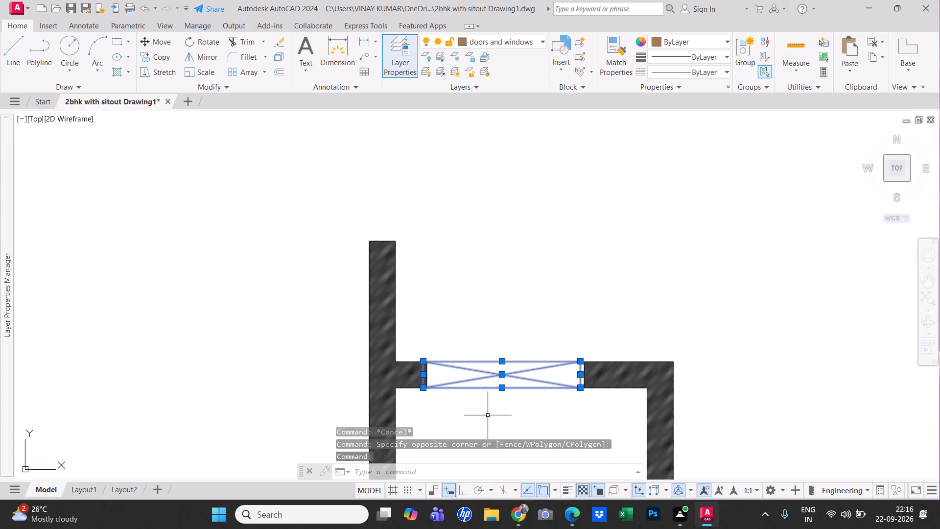
key("g")
key("space")
Move the grouped door symbol by its upper-right corner to the wall corner at the right end of the narrow opening.
left_click(488, 389)
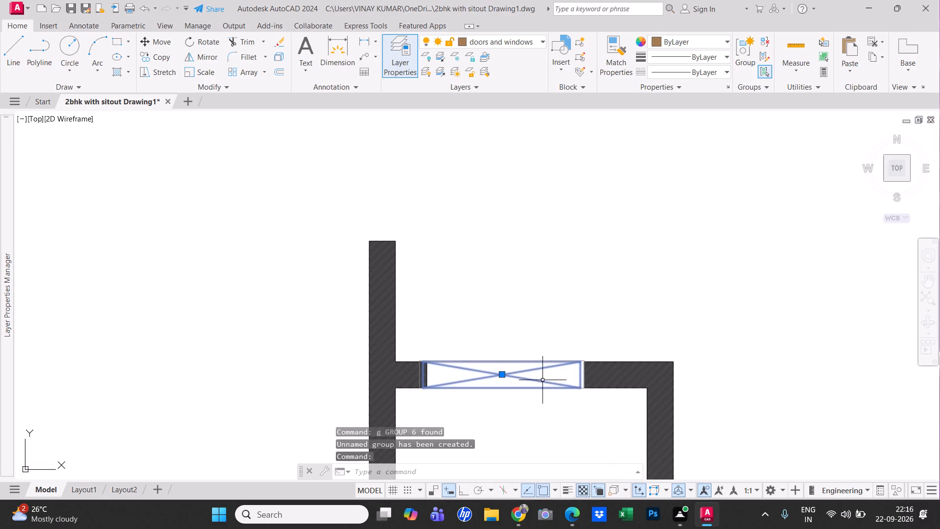
scroll(539, 388, "up", 1)
scroll(524, 333, "up", 1)
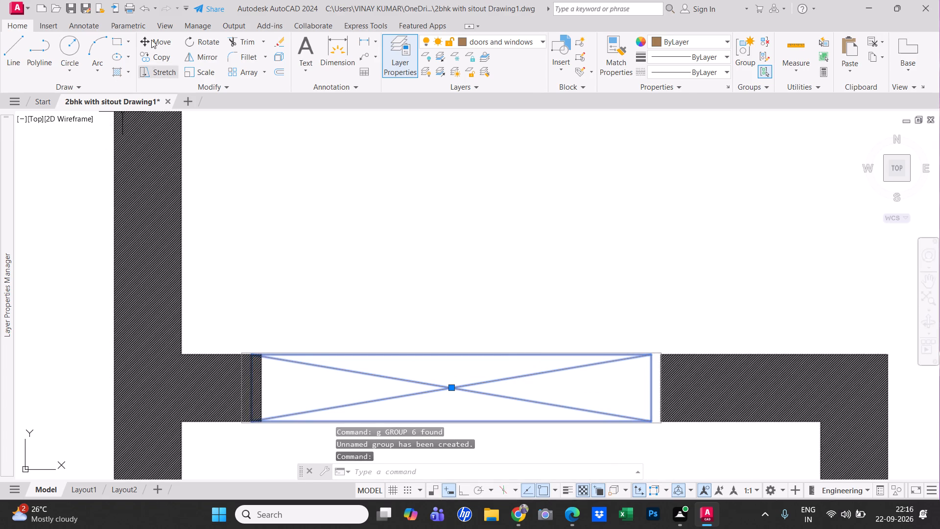
left_click(152, 44)
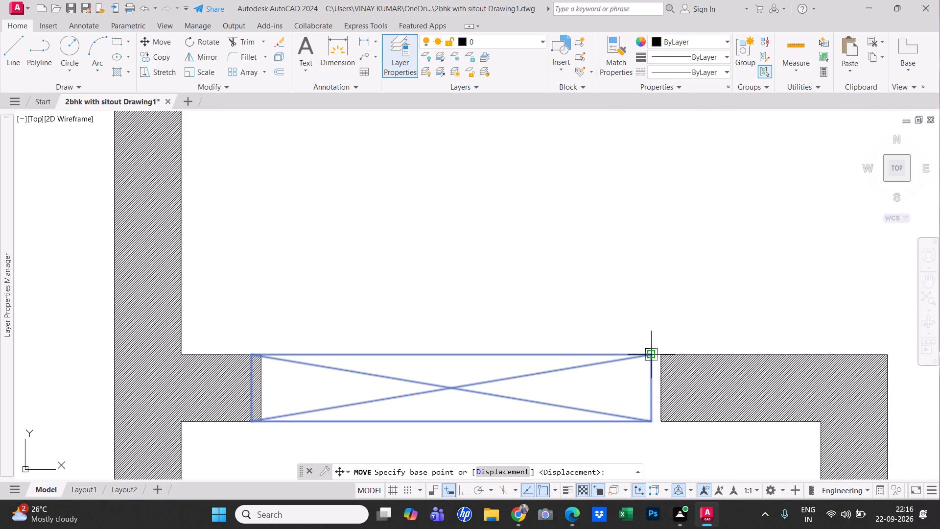
left_click(650, 356)
left_click(661, 358)
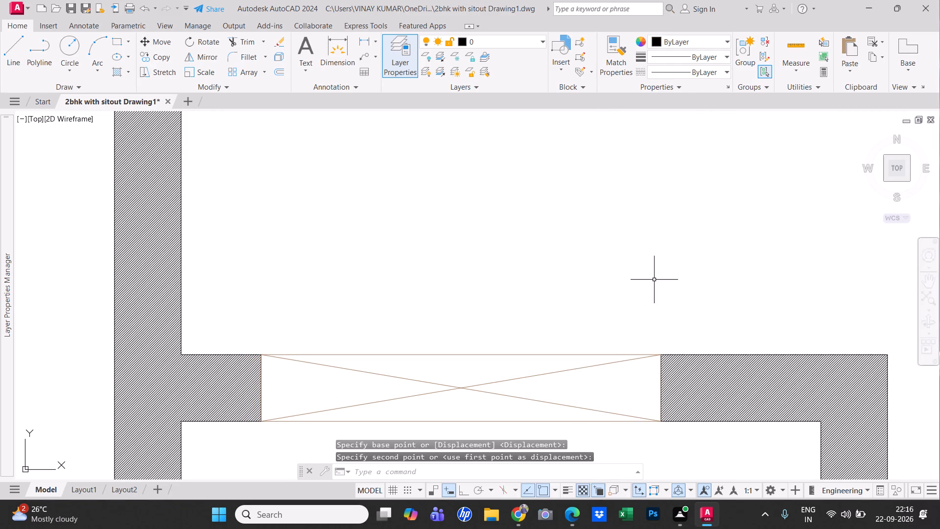
right_click(654, 280)
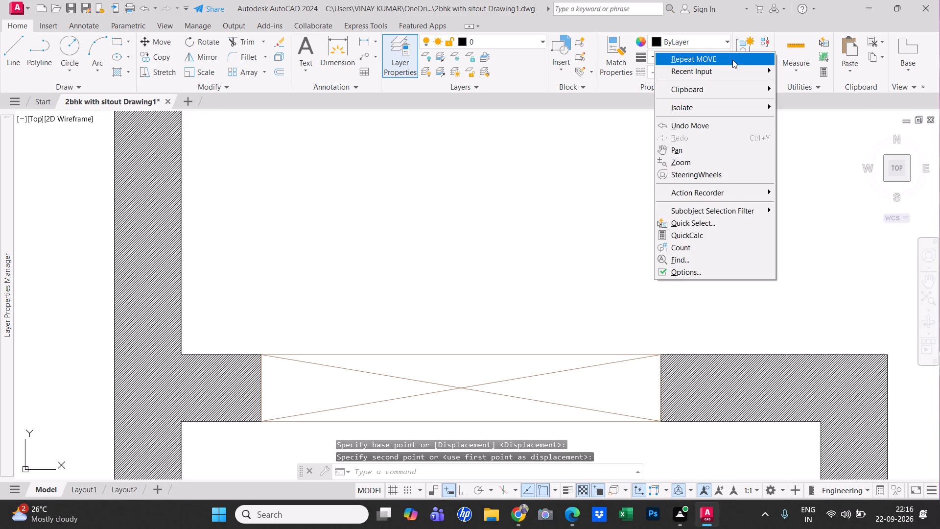
key("Escape")
Change the colour of the ANSI31 wall hatch to grey 147,149,152 and finish editing the hatch.
scroll(657, 200, "down", 3)
key("Escape")
scroll(668, 227, "down", 3)
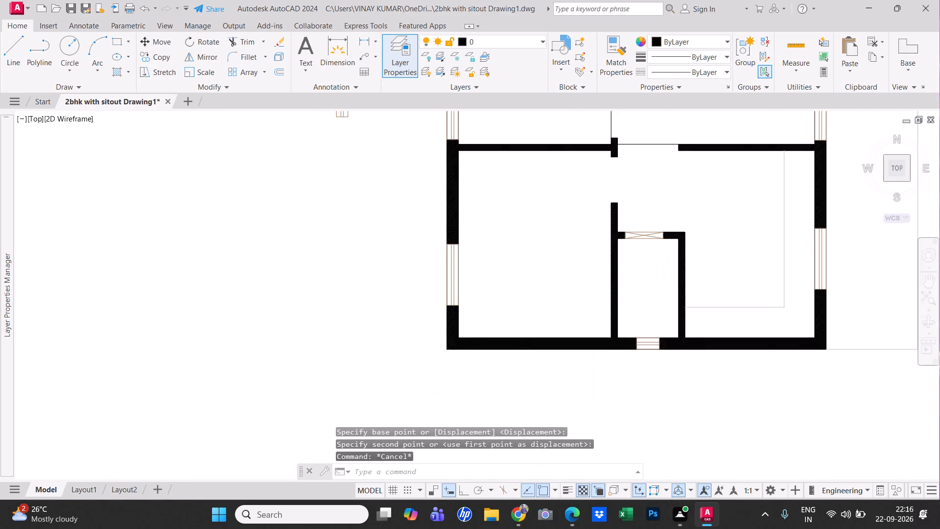
middle_click_drag(700, 248, 622, 283)
scroll(622, 283, "down", 1)
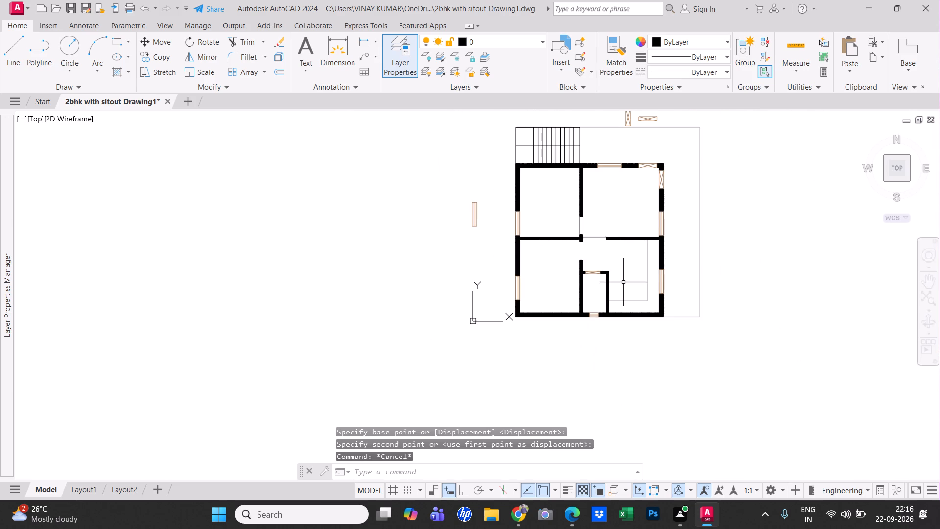
scroll(626, 249, "up", 3)
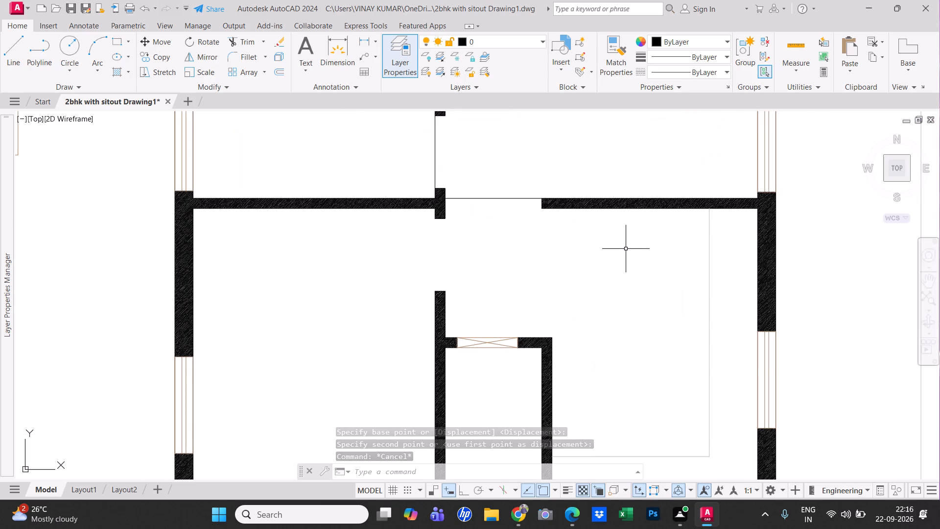
double_click(766, 215)
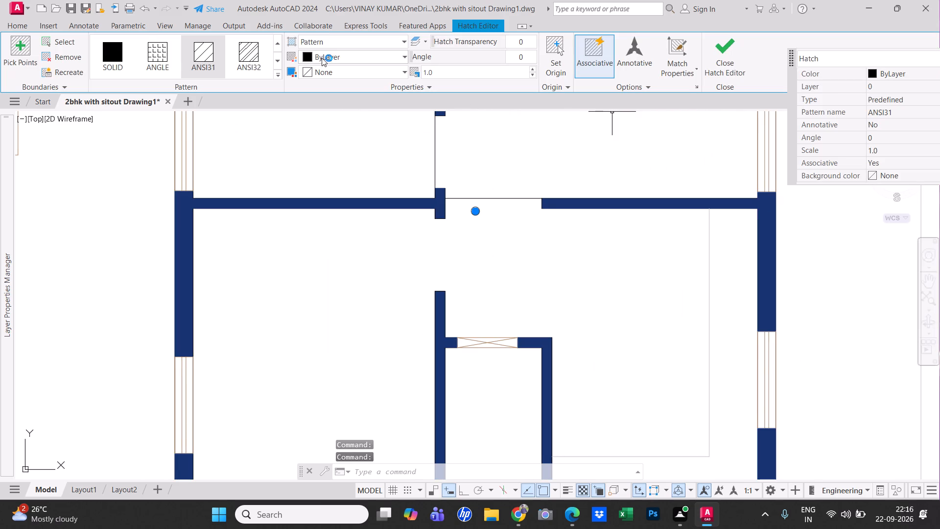
left_click(325, 44)
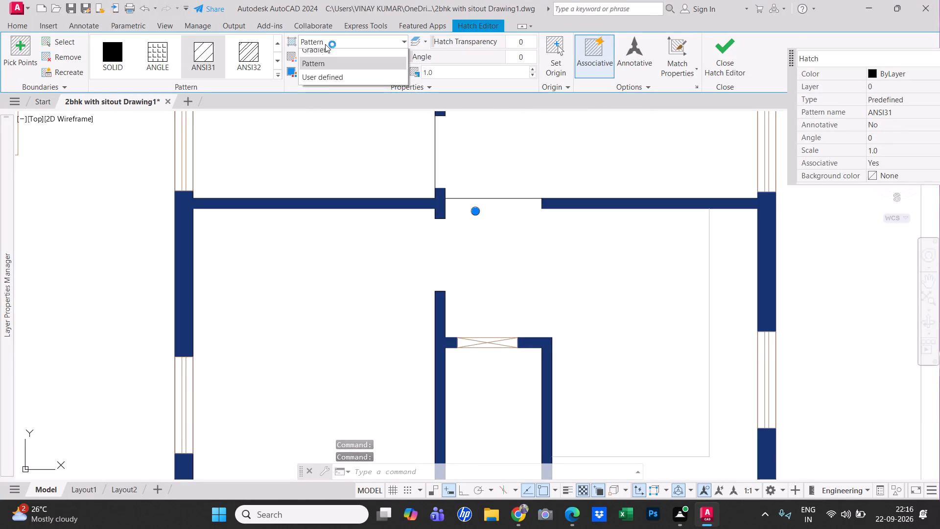
left_click(325, 44)
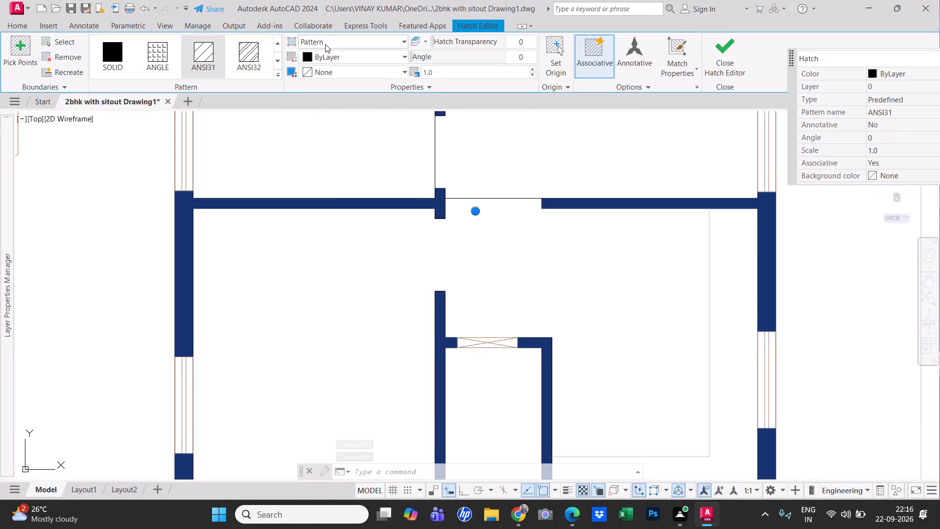
left_click(331, 53)
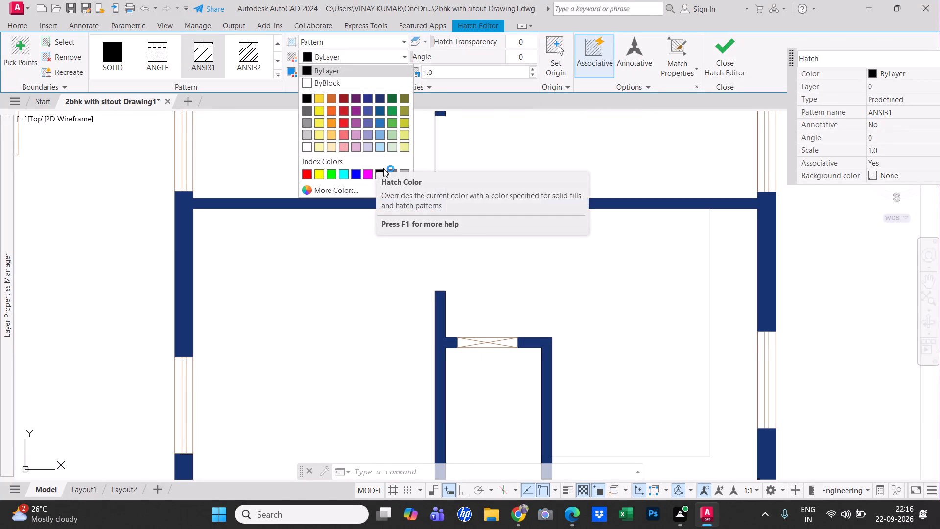
left_click(306, 119)
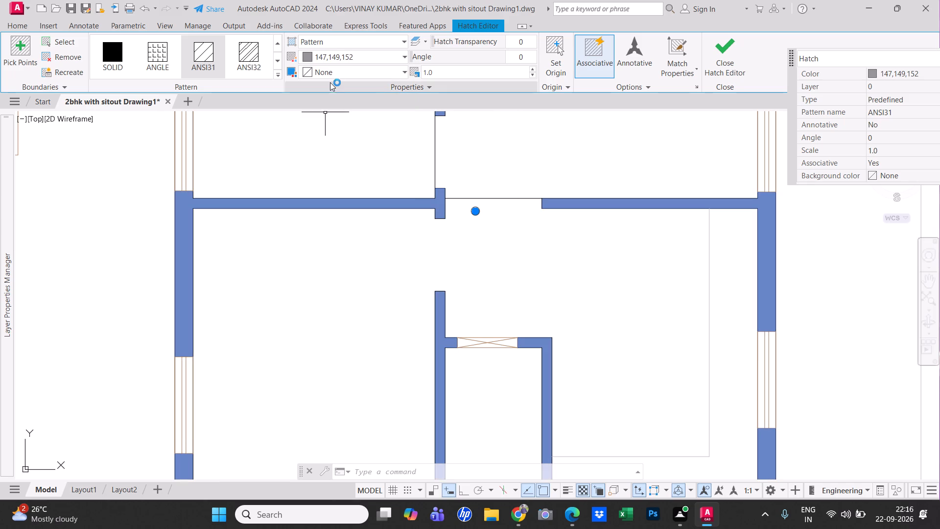
left_click(713, 59)
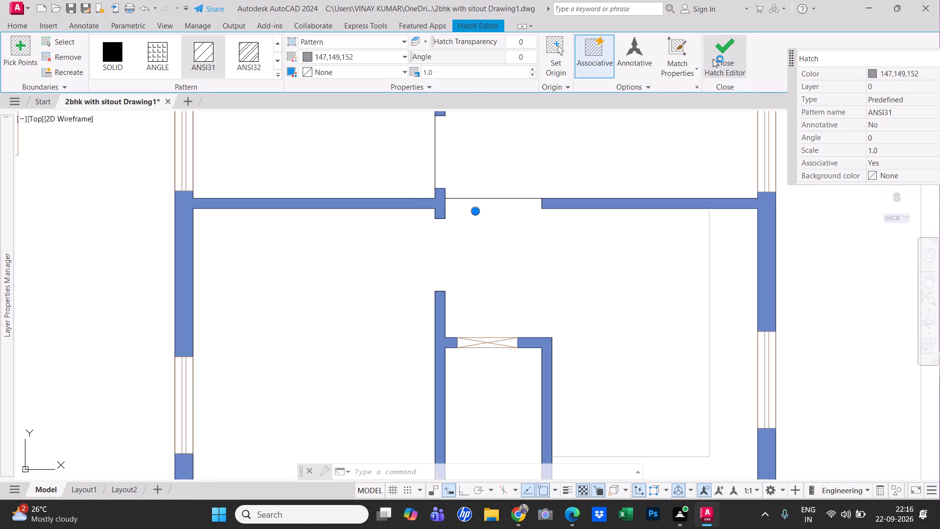
Hatch the upper-left room's floor with the CORK pattern at scale 48.
scroll(540, 185, "down", 3)
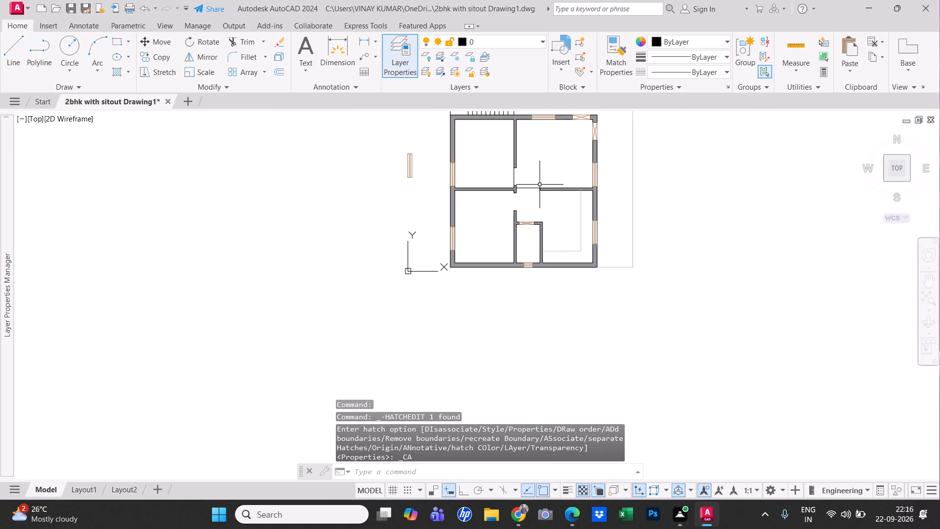
middle_click_drag(538, 190, 499, 277)
scroll(498, 269, "up", 2)
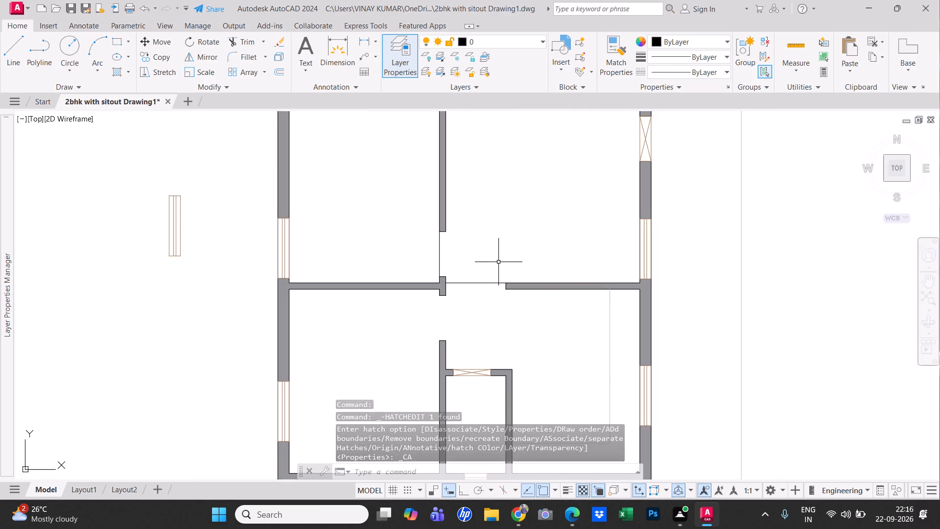
scroll(500, 260, "down", 2)
key("h")
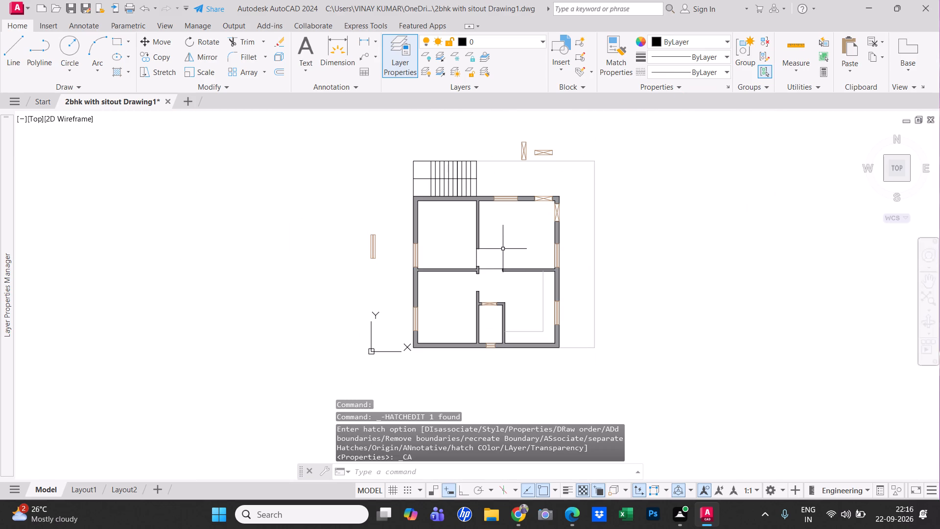
key("space")
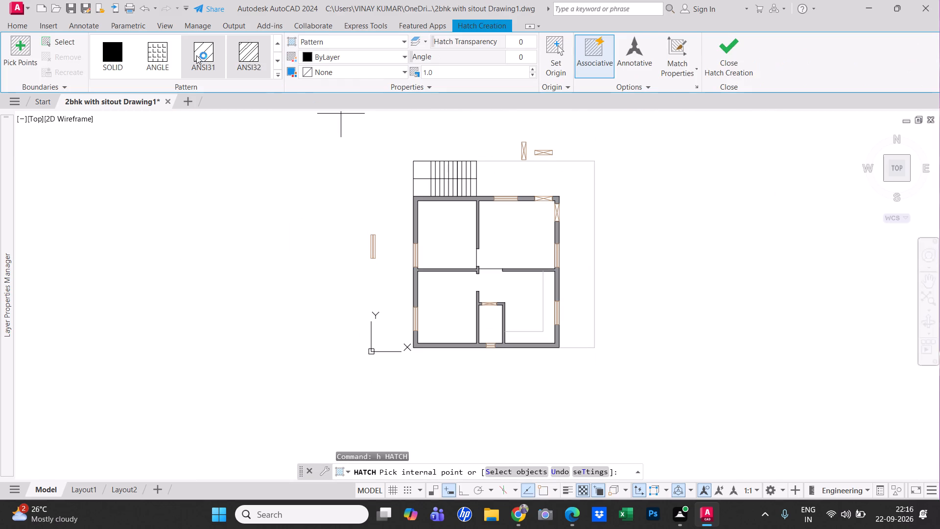
left_click(277, 74)
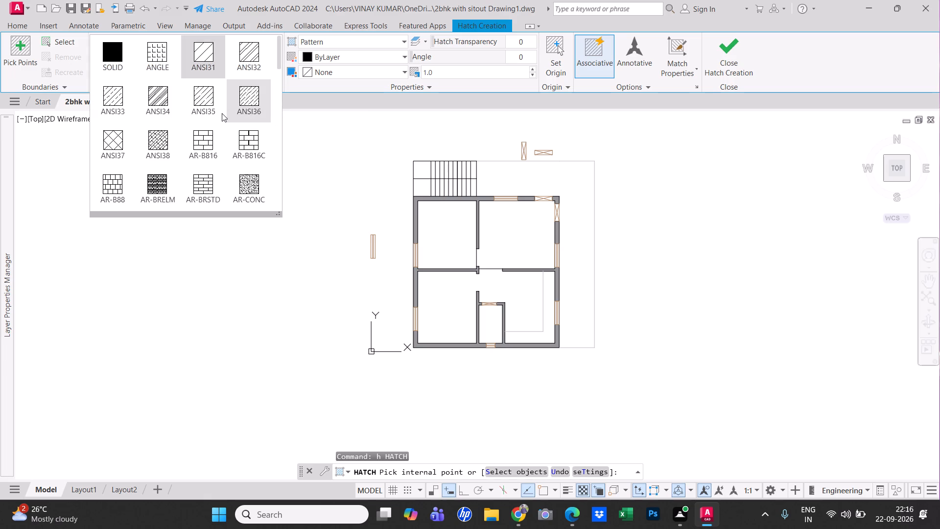
scroll(222, 113, "down", 1)
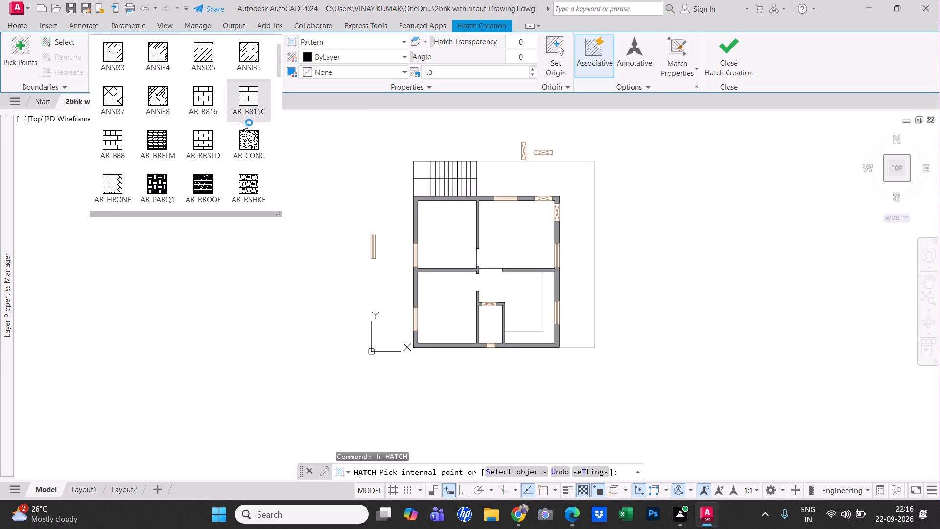
scroll(242, 122, "down", 1)
scroll(171, 186, "down", 2)
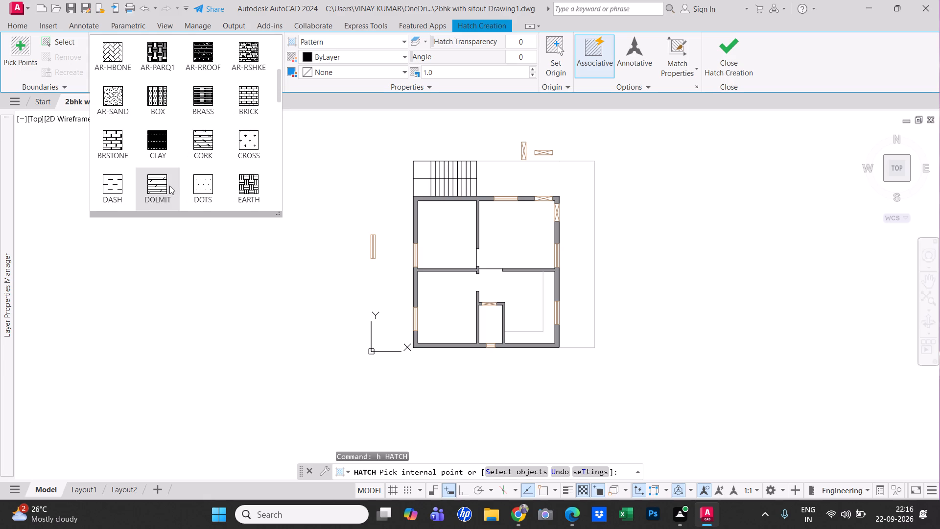
left_click(207, 153)
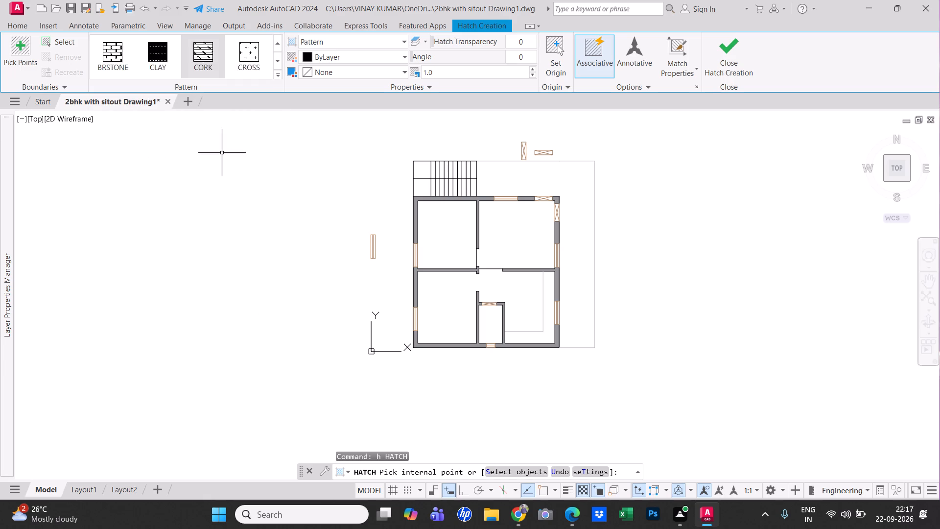
left_click(457, 242)
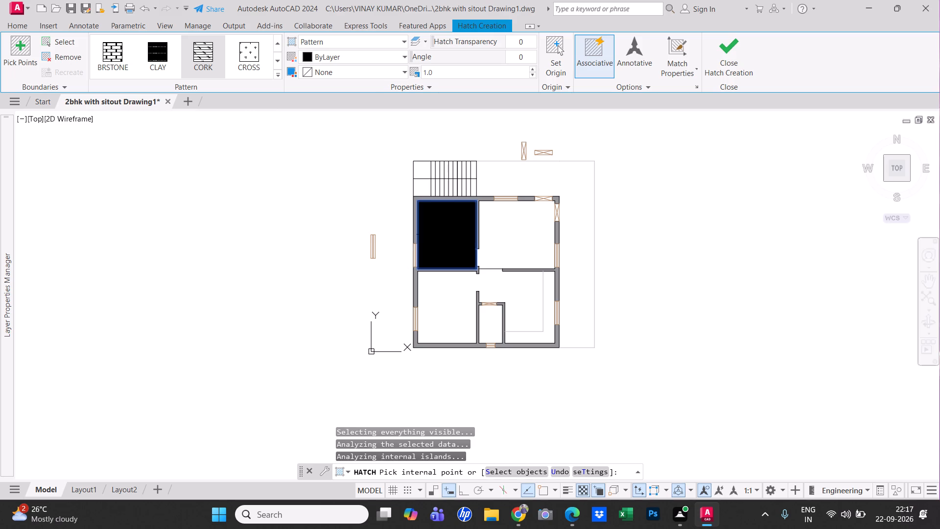
double_click(534, 71)
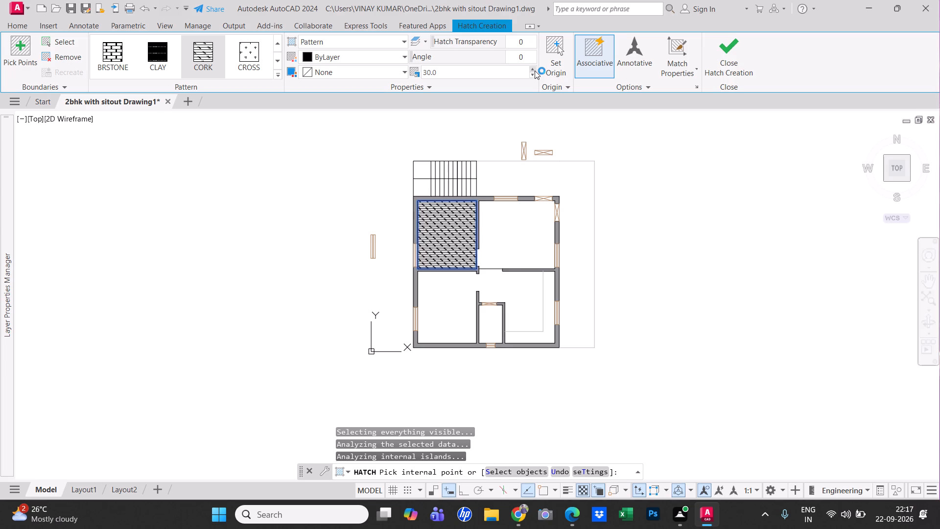
double_click(535, 71)
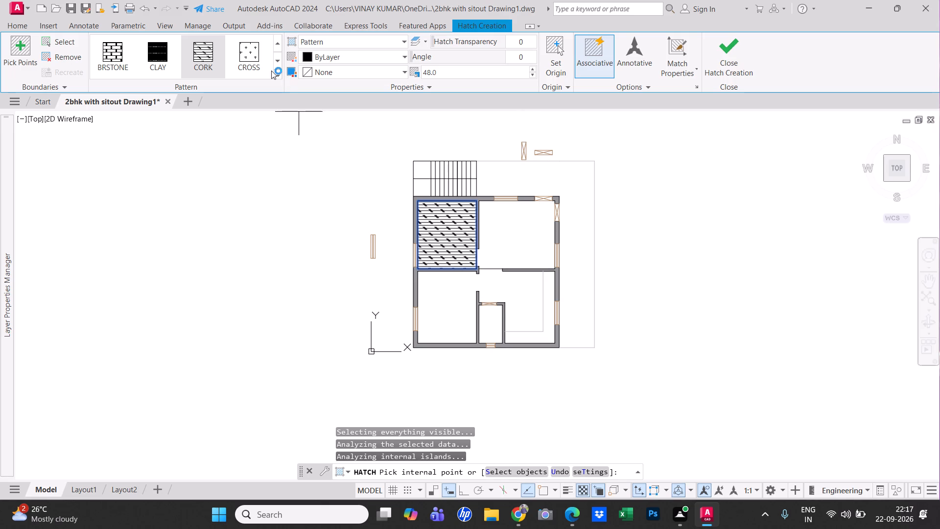
left_click(740, 52)
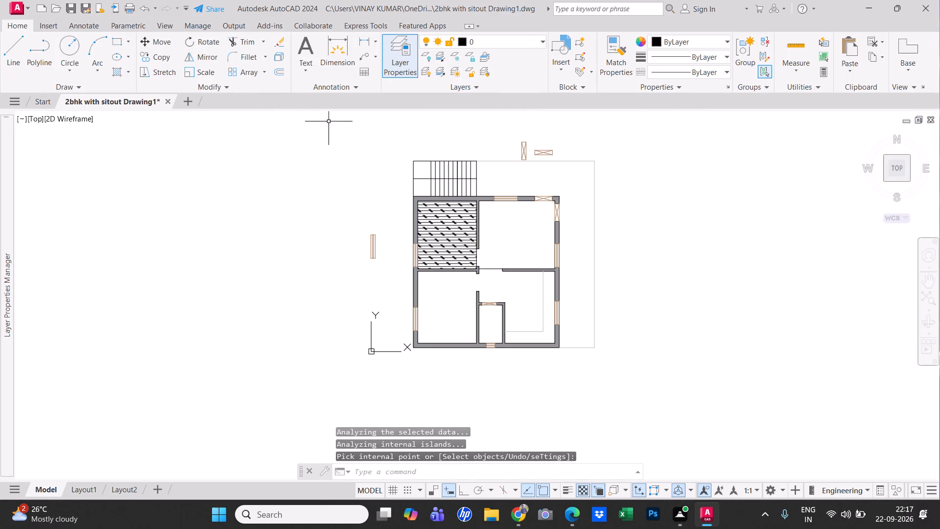
Hatch the upper-right room and the lower-left room with its connected passage area using the CROSS pattern at scale 48.
right_click(363, 194)
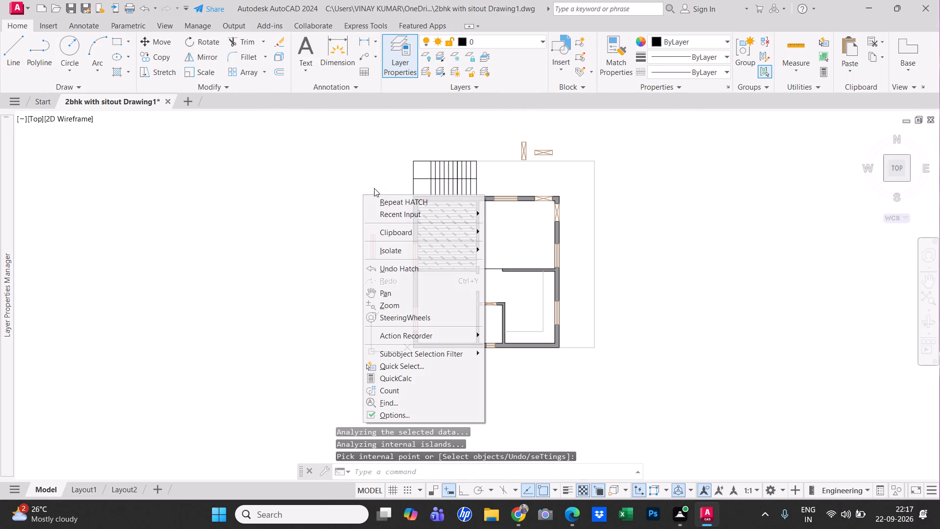
left_click(398, 202)
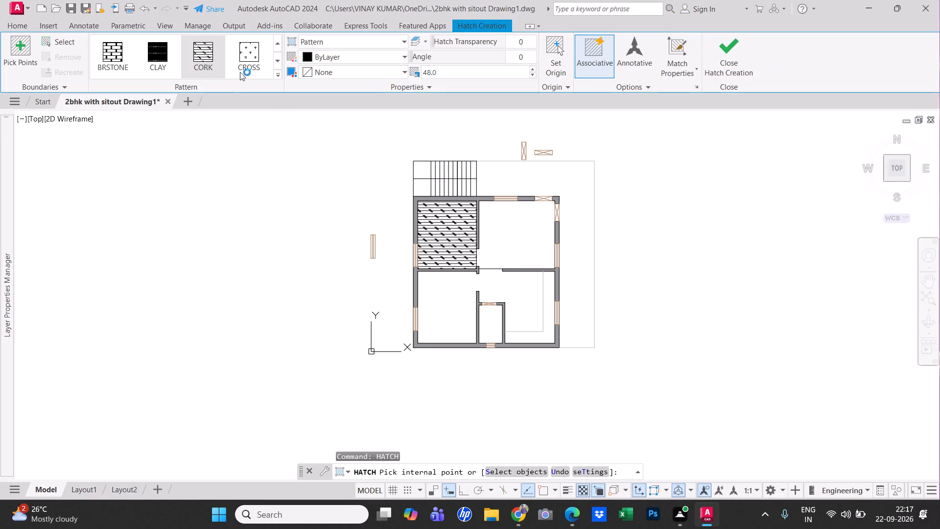
left_click(259, 63)
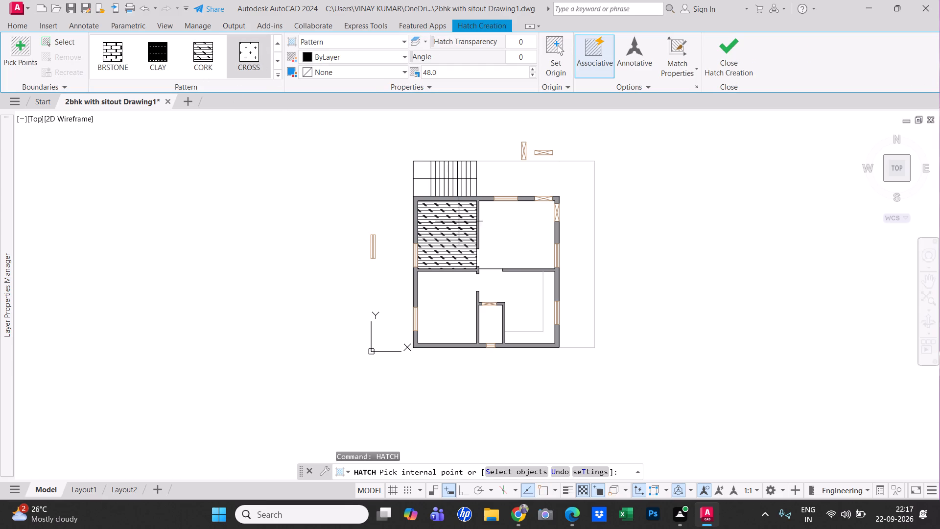
left_click(517, 244)
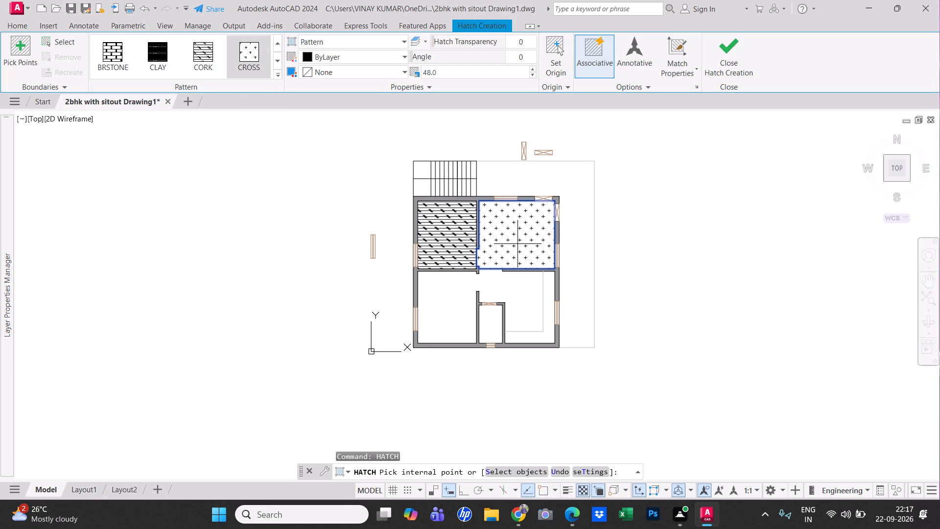
left_click(470, 306)
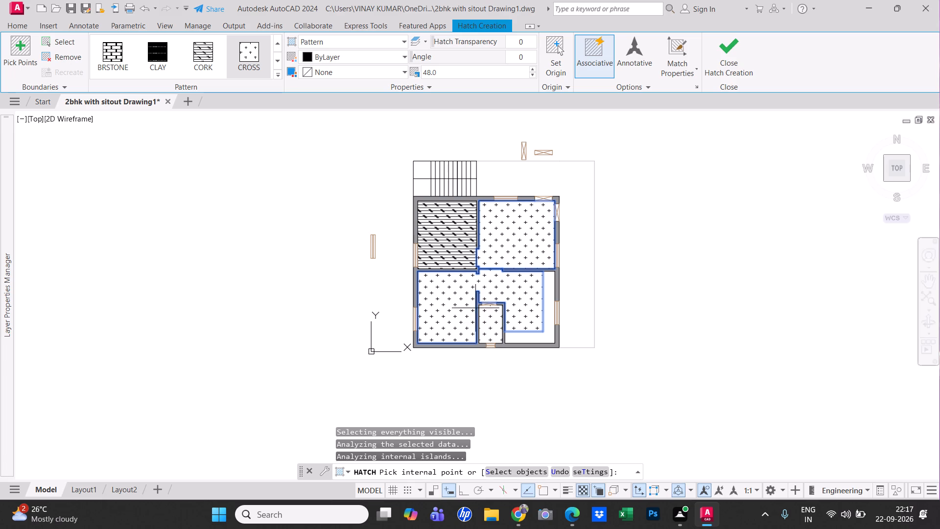
left_click(714, 46)
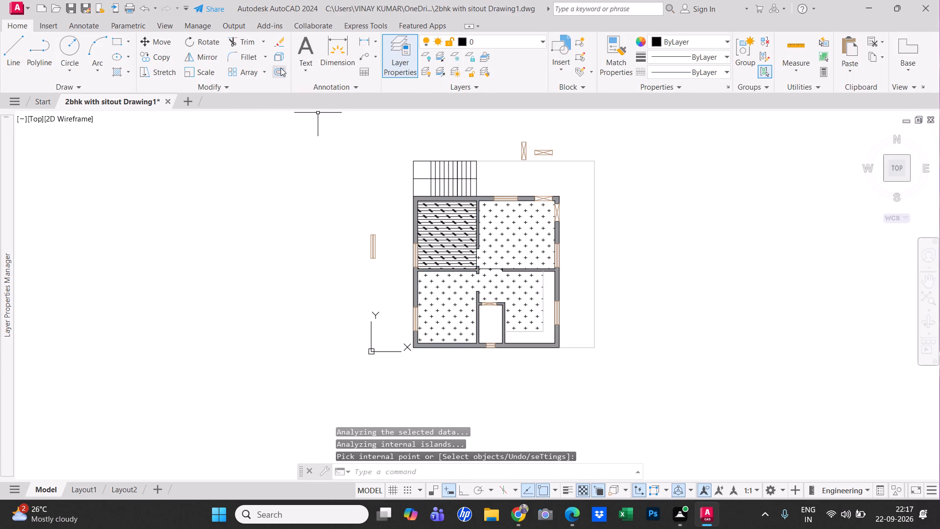
Hatch the small lower-middle room with the EARTH pattern at scale 48.
right_click(302, 160)
left_click(338, 170)
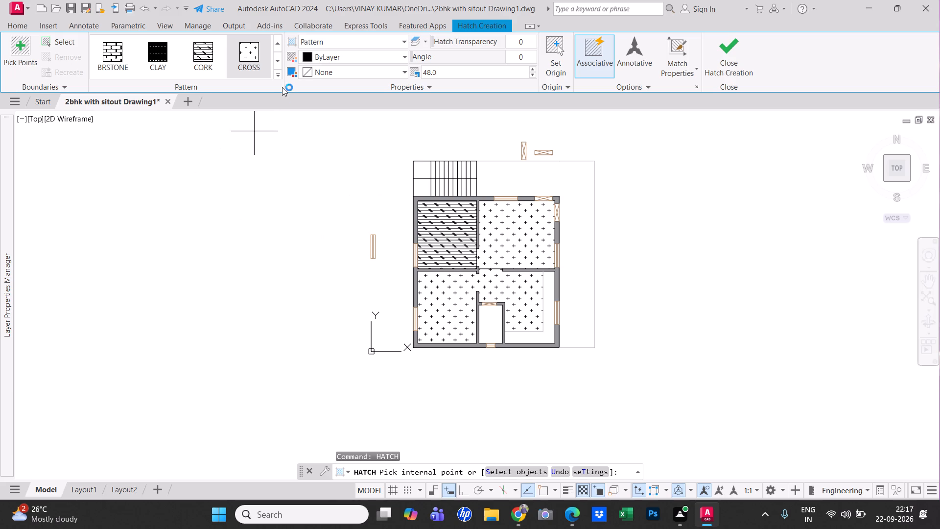
left_click(281, 77)
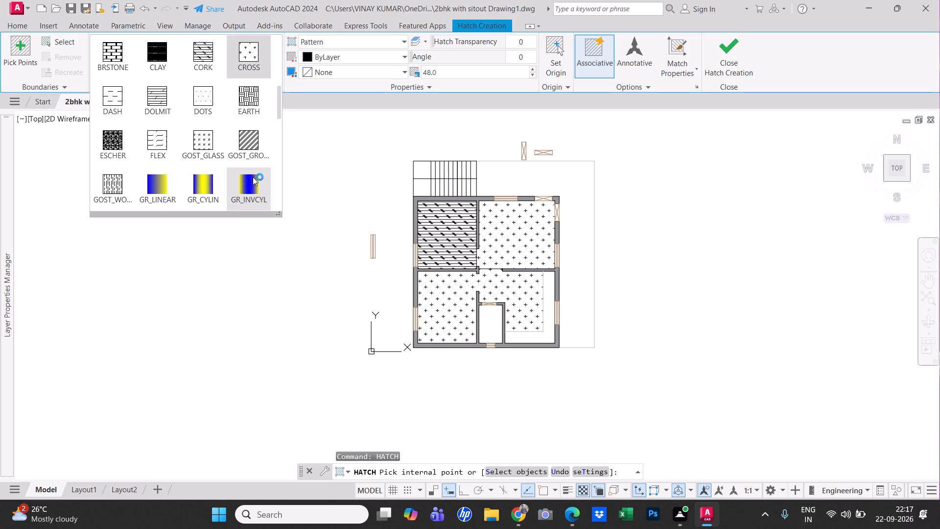
left_click(165, 148)
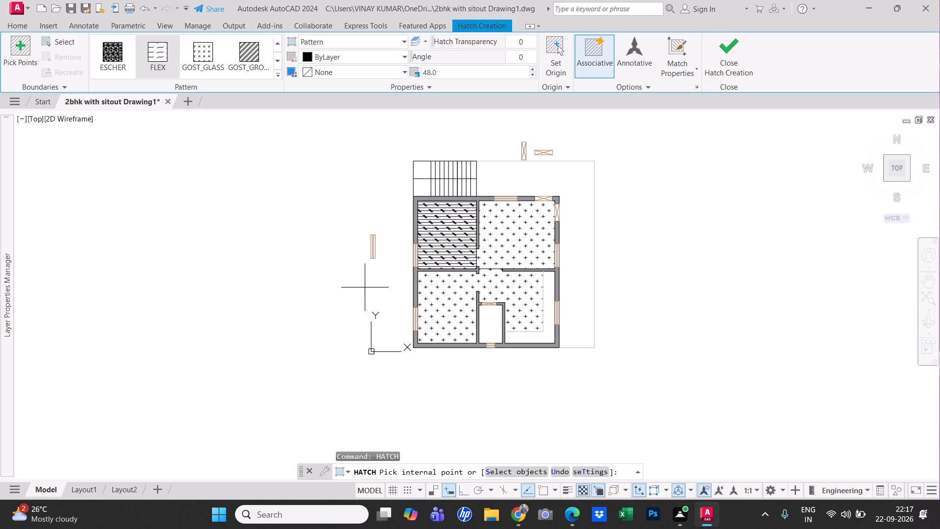
left_click(278, 75)
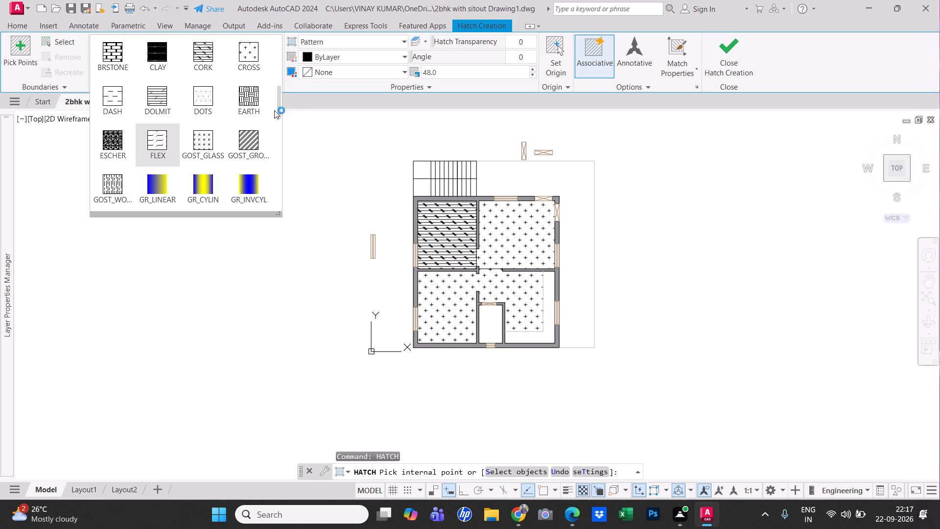
left_click(257, 105)
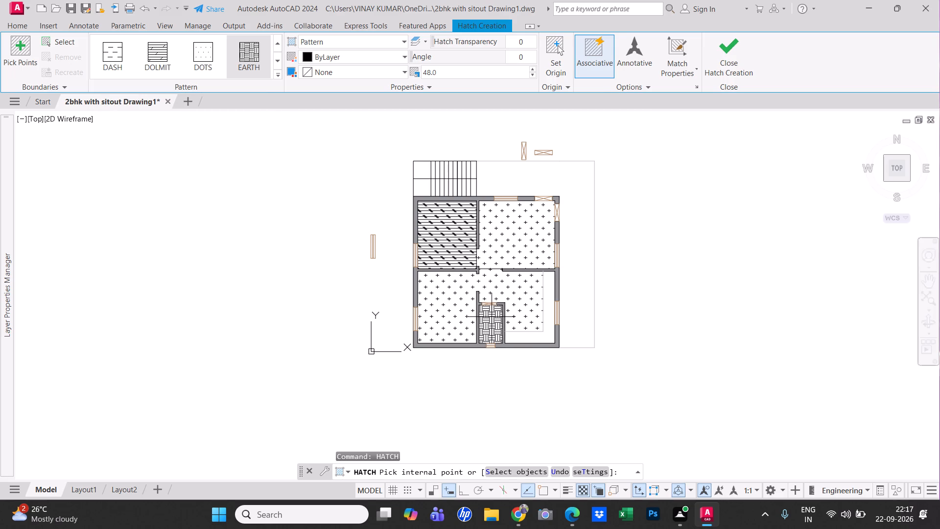
left_click(492, 317)
right_click(638, 303)
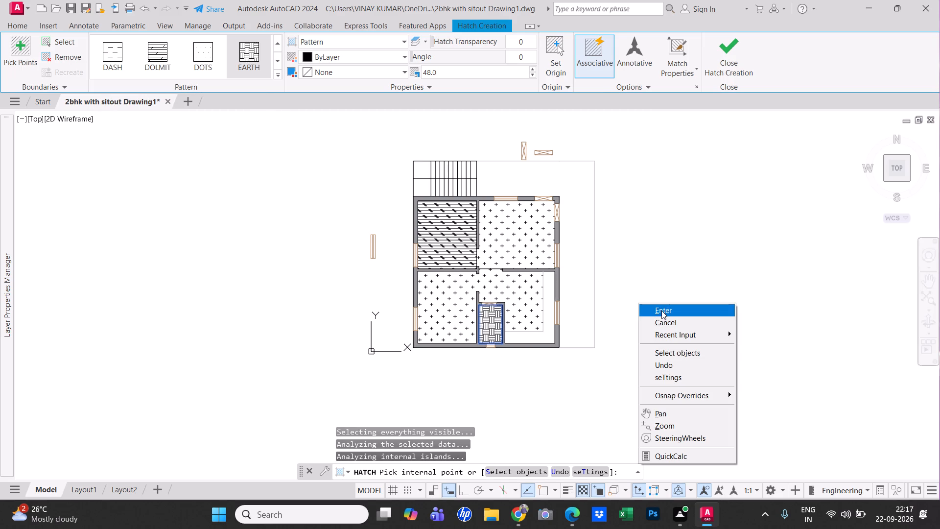
left_click(722, 54)
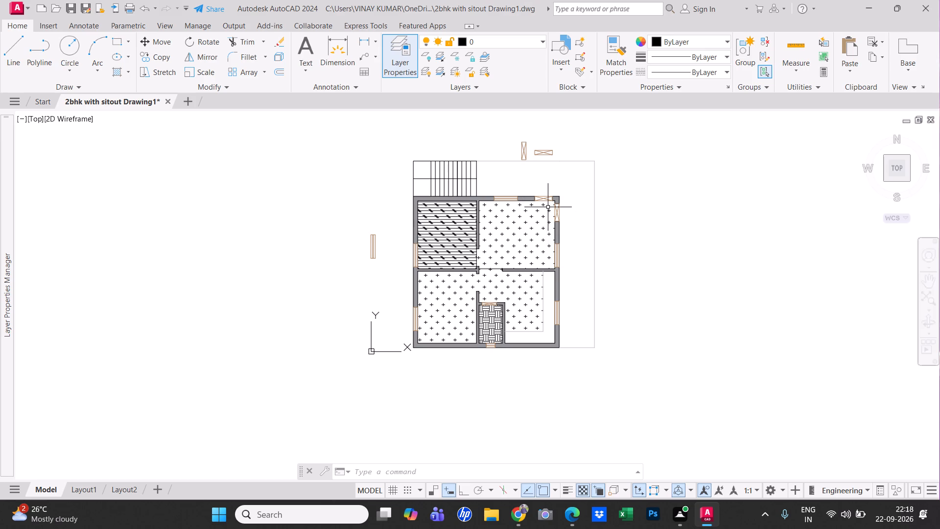
Examine the floor hatches and wall openings across the rooms of the plan.
scroll(548, 207, "up", 2)
middle_click_drag(548, 220, 504, 292)
key("Escape")
key("Escape")
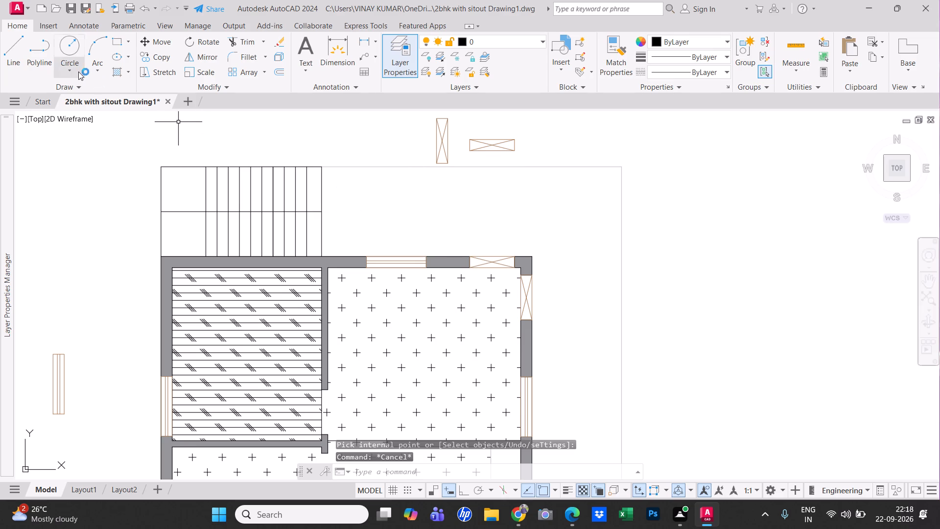
left_click(10, 59)
key("Escape")
scroll(276, 221, "down", 2)
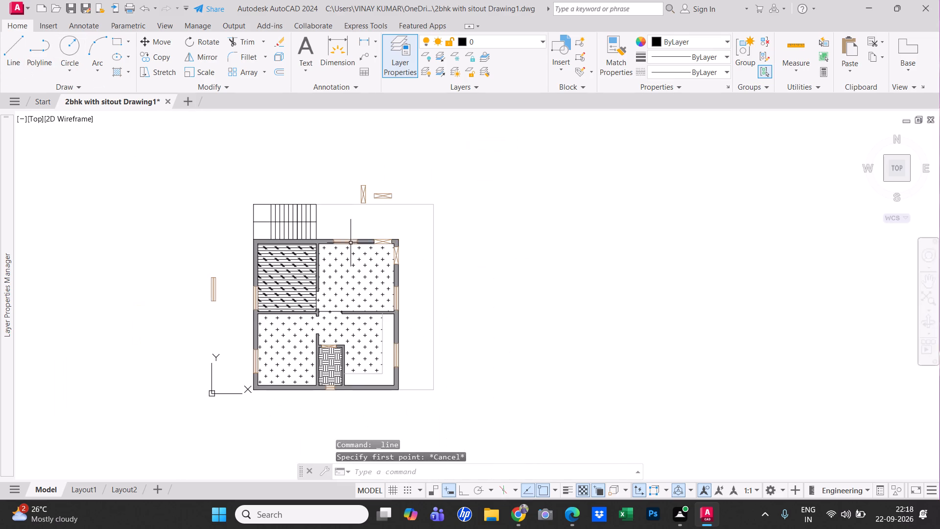
scroll(302, 299, "up", 1)
scroll(324, 334, "up", 1)
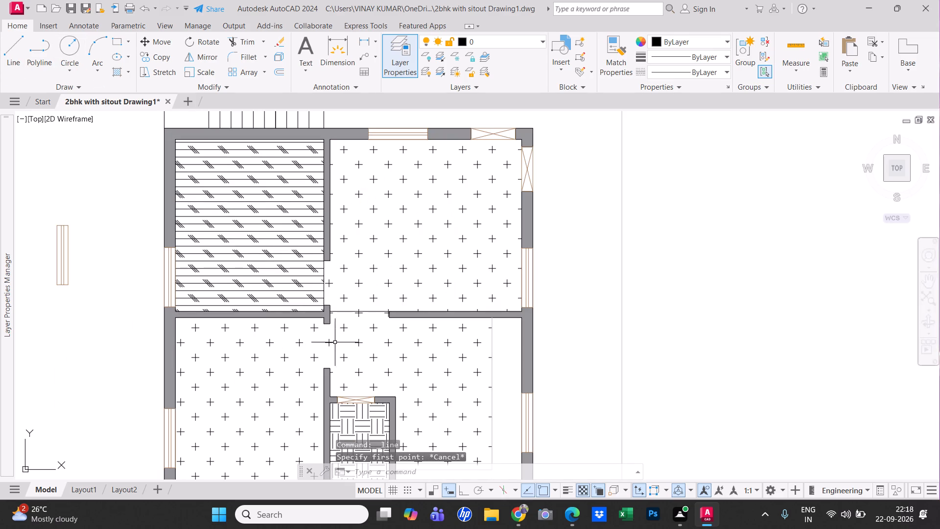
scroll(469, 339, "down", 2)
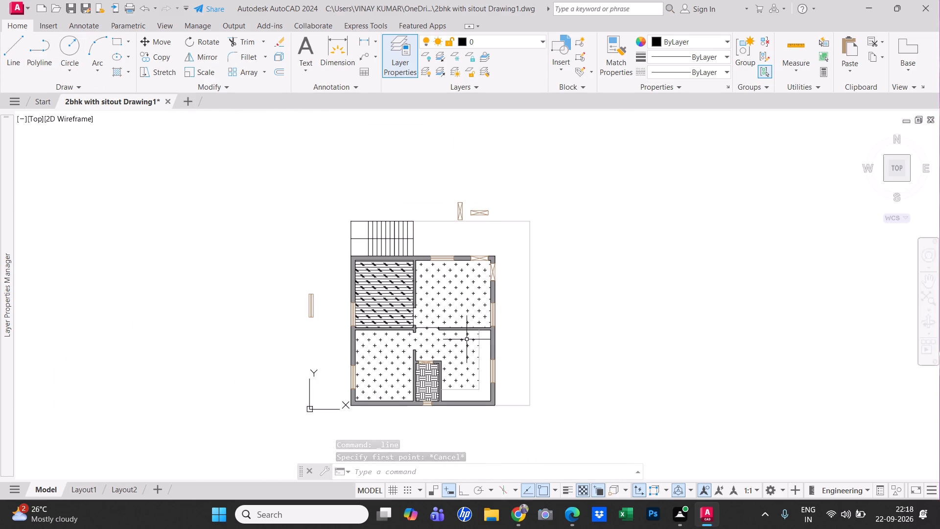
scroll(467, 344, "up", 1)
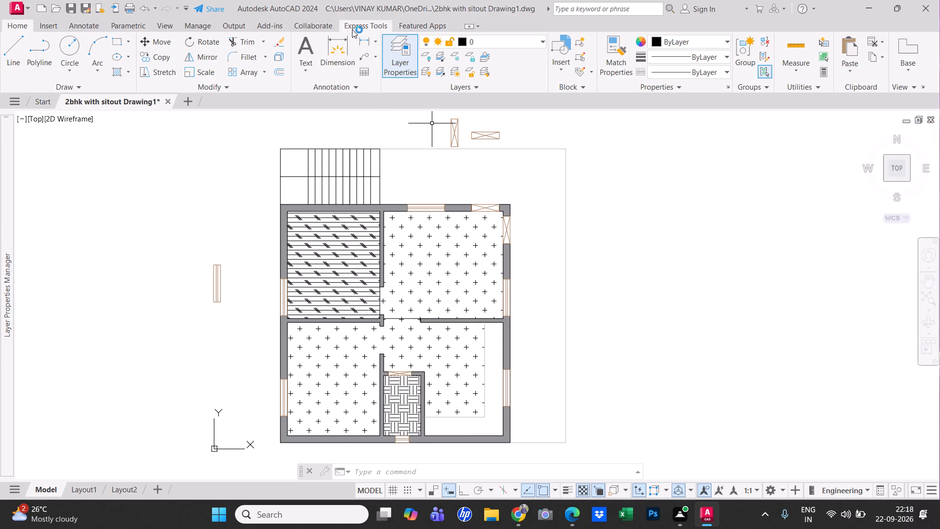
Dimension the full outer length of the left exterior wall, placing the dimension line just outside the wall.
left_click(346, 49)
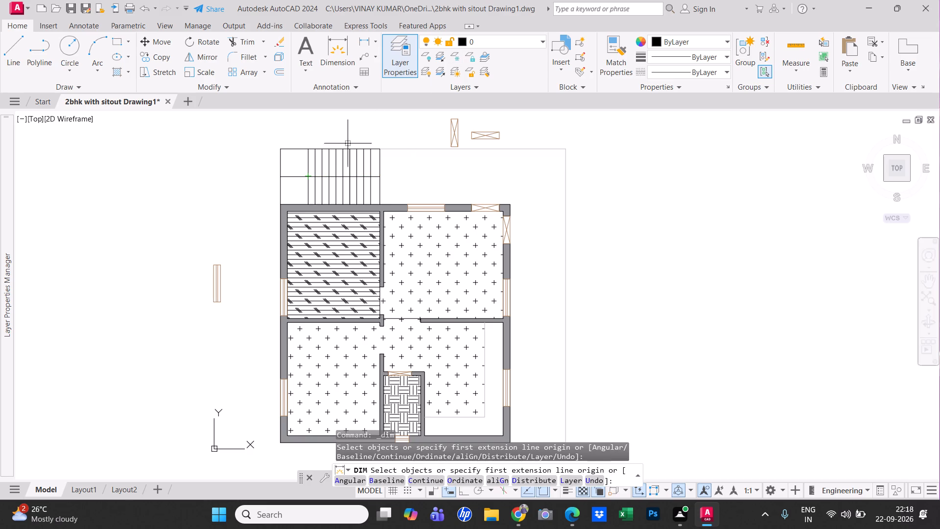
left_click(279, 205)
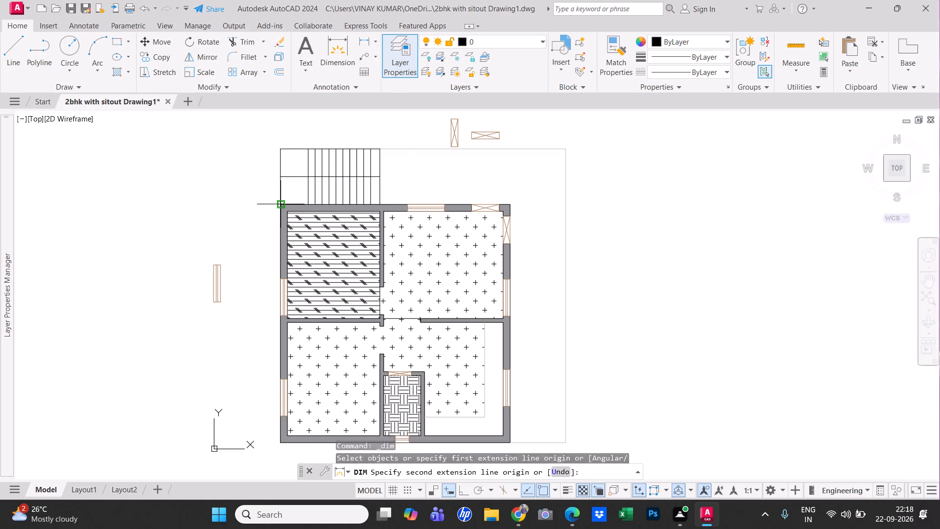
left_click(281, 442)
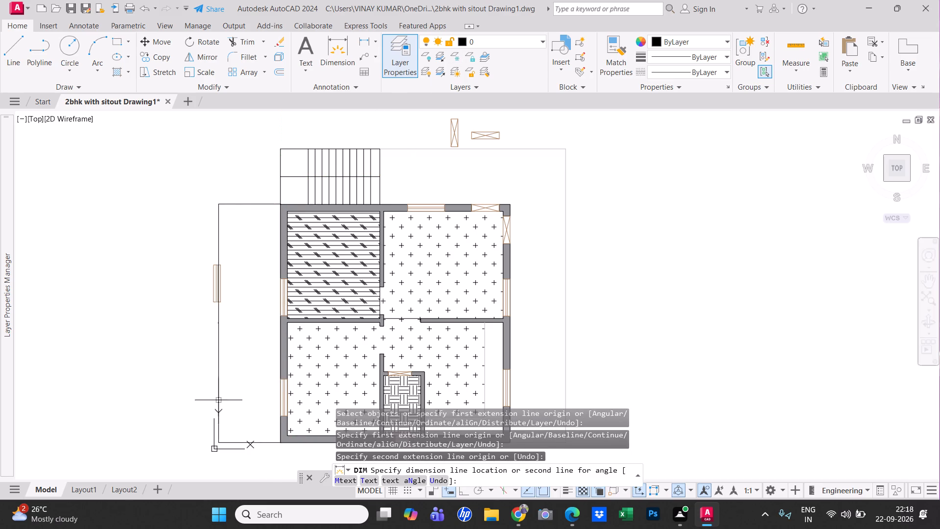
left_click(261, 392)
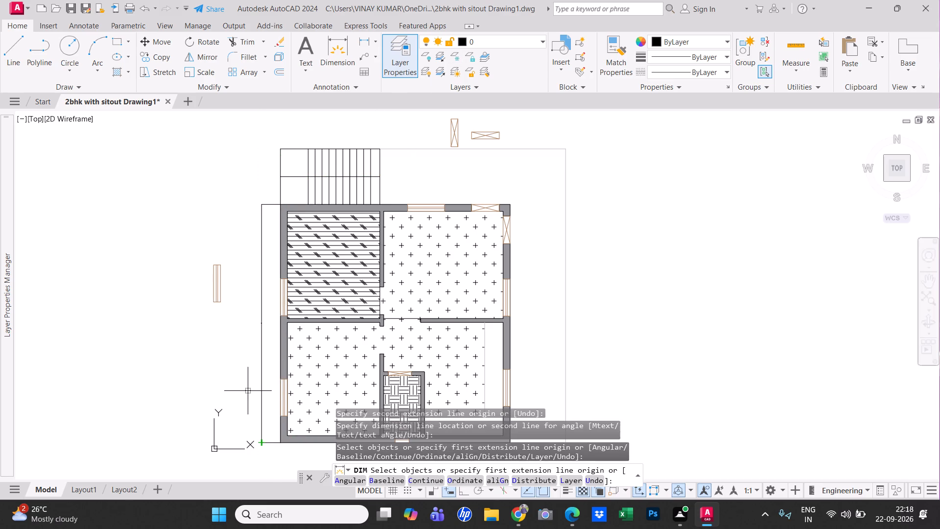
key("Escape")
key("s")
key("Escape")
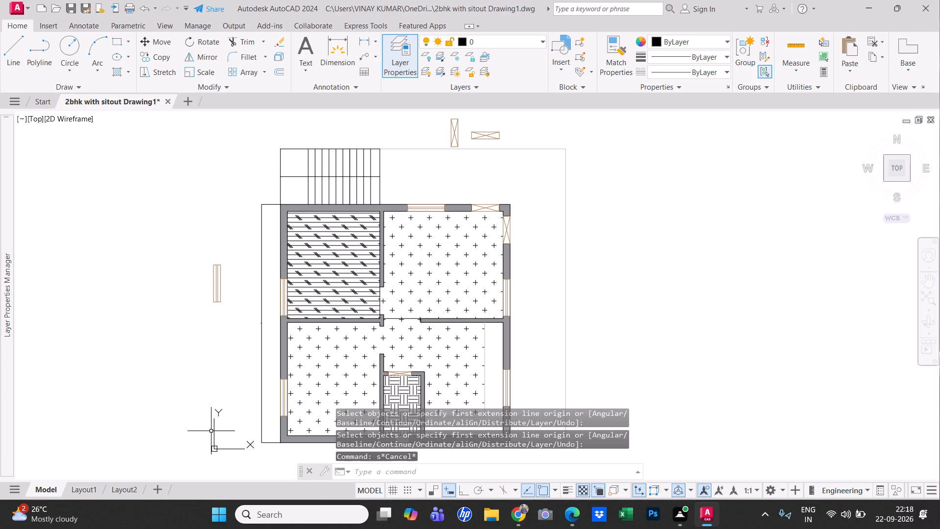
Modify the Standard dimension style's primary units to the Engineering format with 0'-0.0" precision.
type("dst")
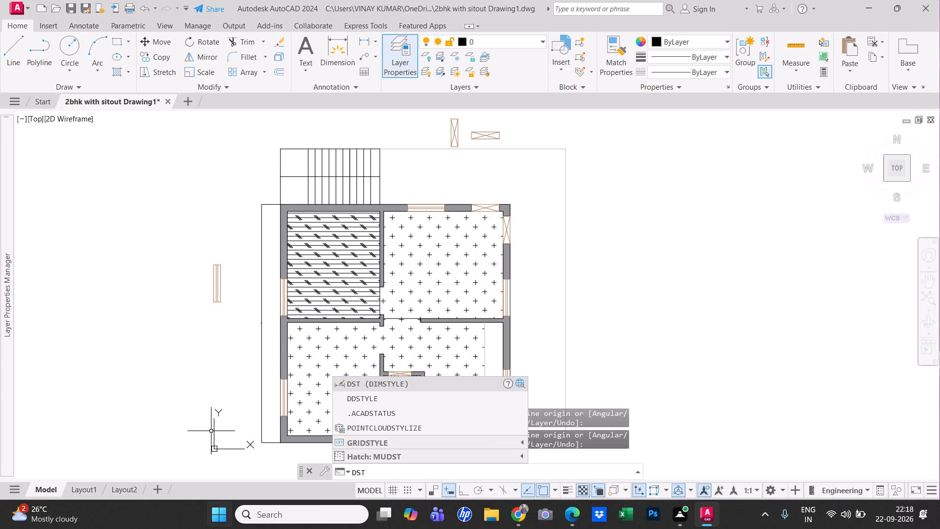
left_click(411, 385)
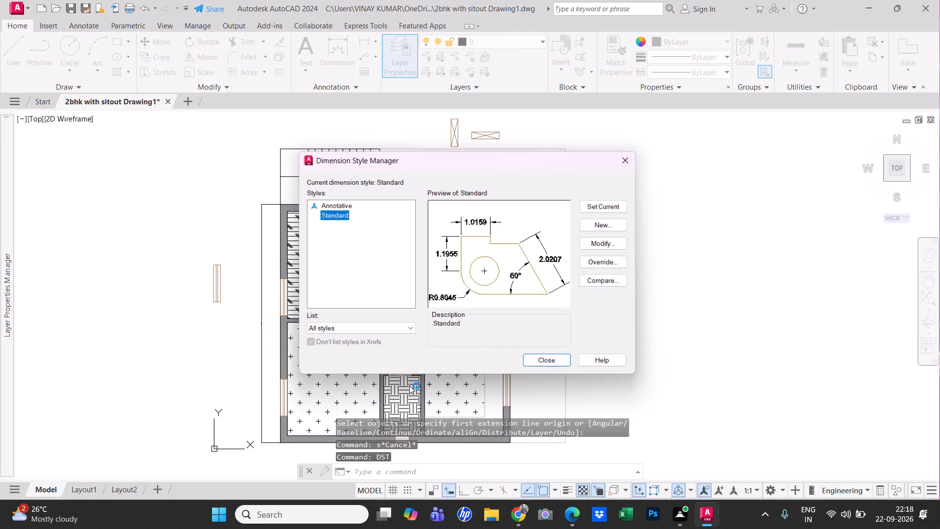
left_click(613, 240)
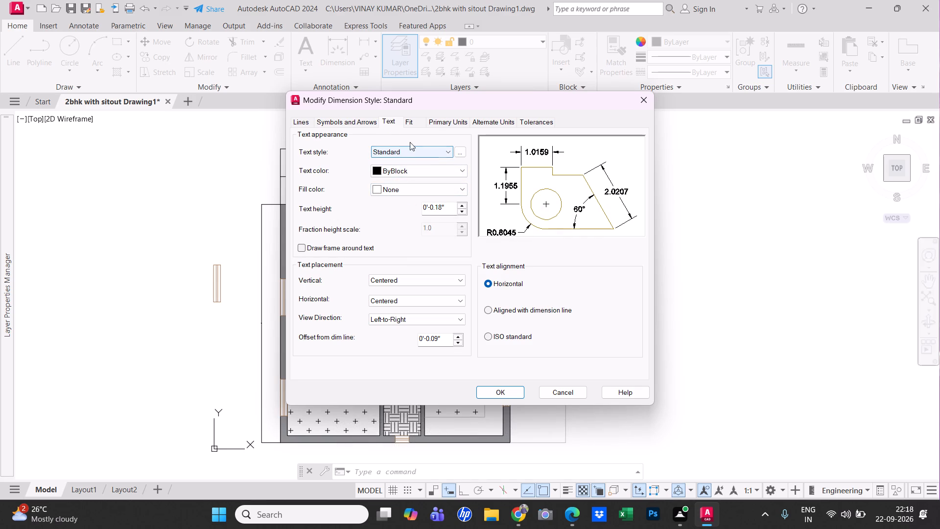
left_click(448, 124)
left_click(434, 147)
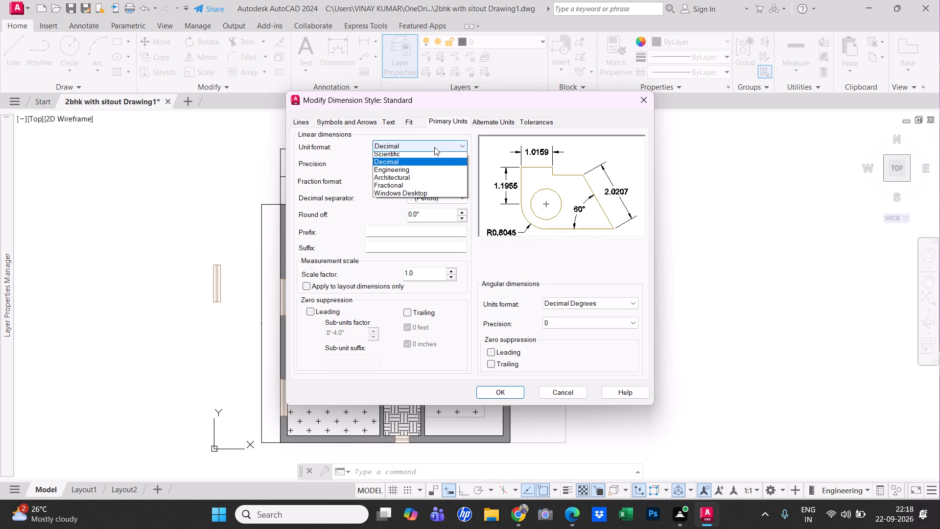
left_click(420, 175)
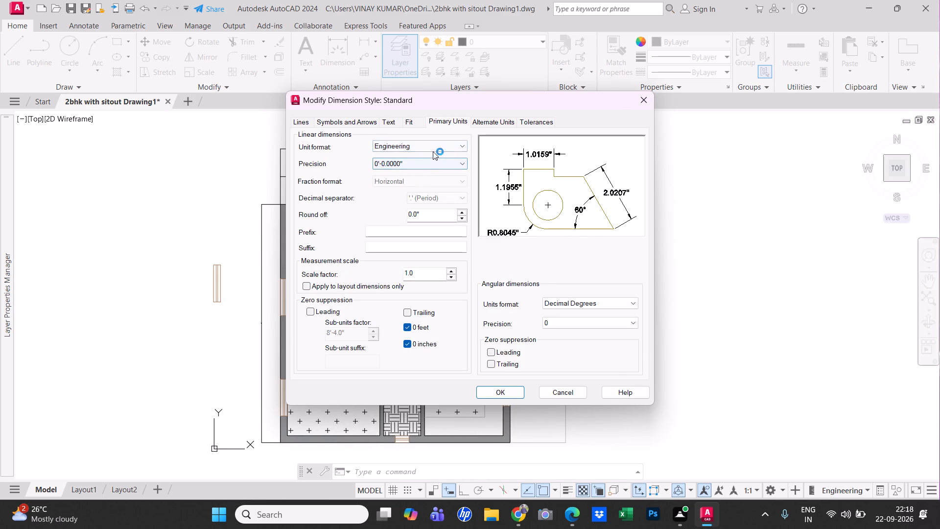
left_click(430, 160)
left_click(425, 179)
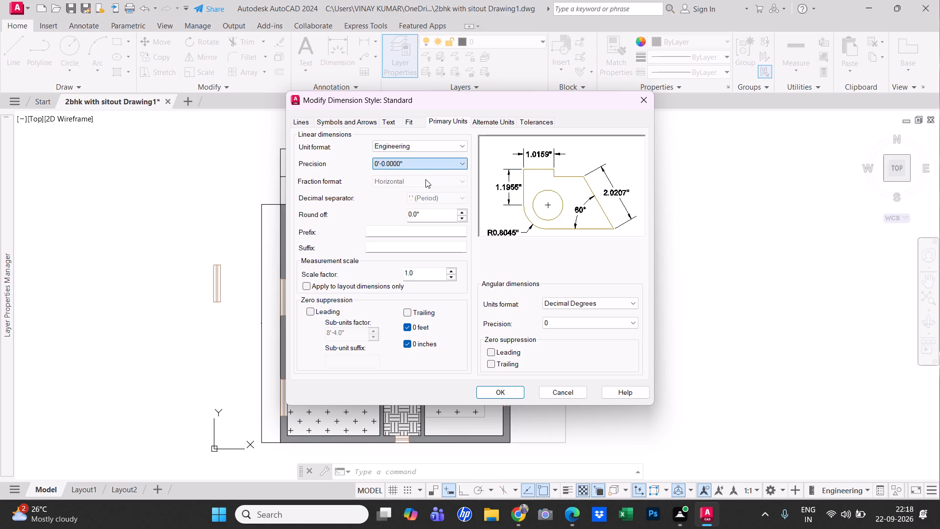
left_click(486, 389)
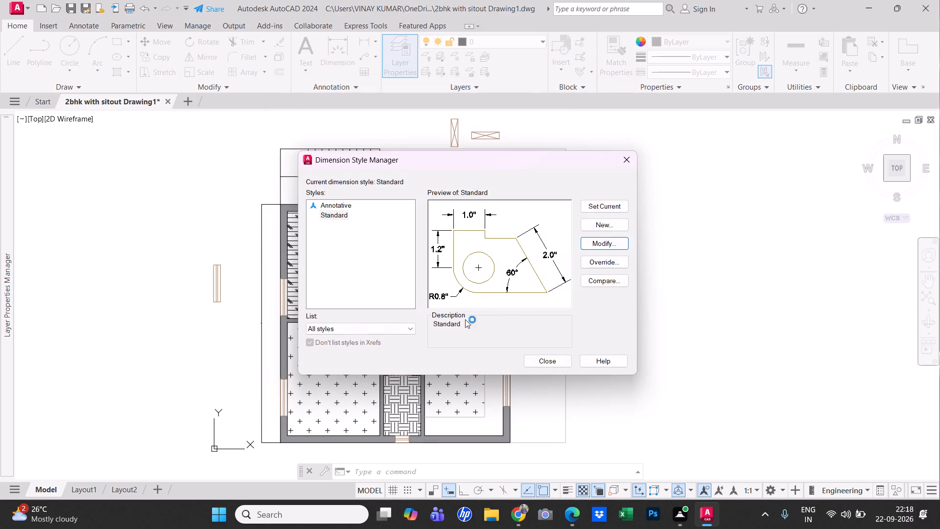
Set the Standard dimension style's linear round-off to 7.0" and its measurement scale factor to 5.5.
left_click(599, 244)
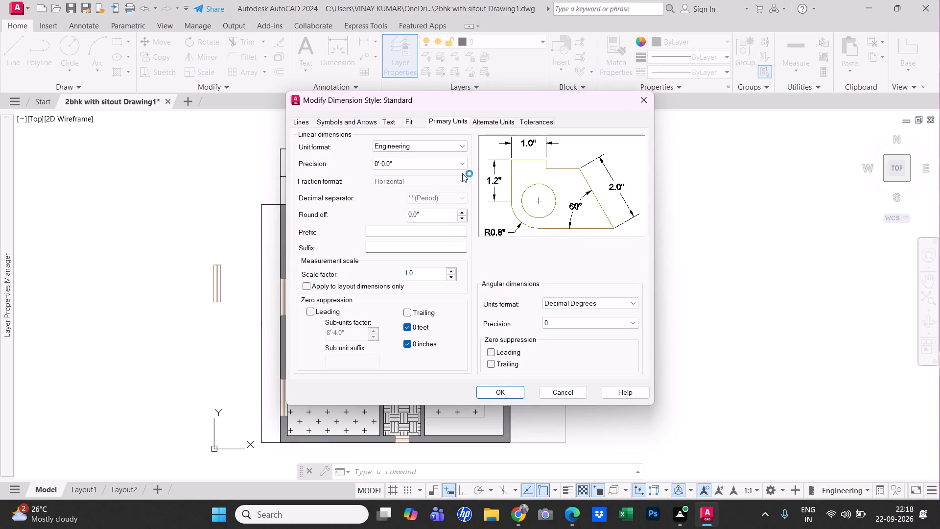
double_click(464, 210)
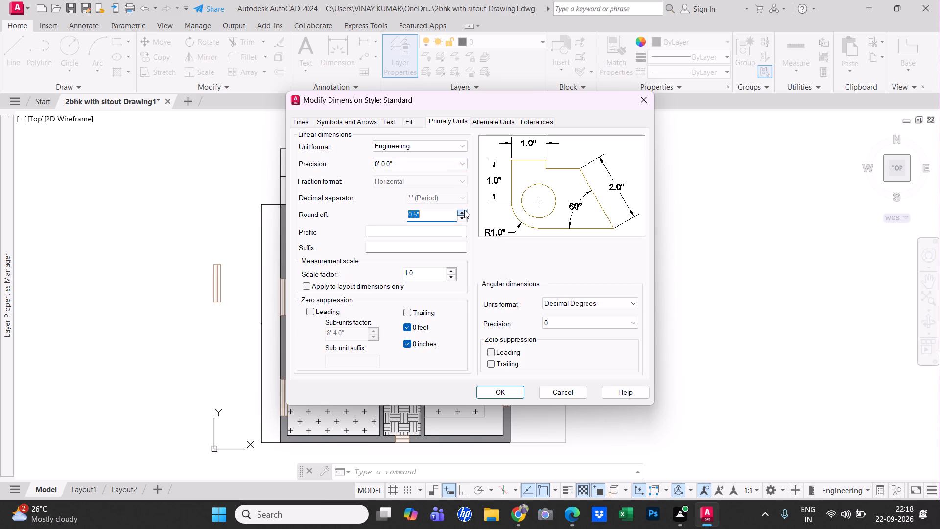
left_click(464, 210)
triple_click(464, 210)
double_click(464, 210)
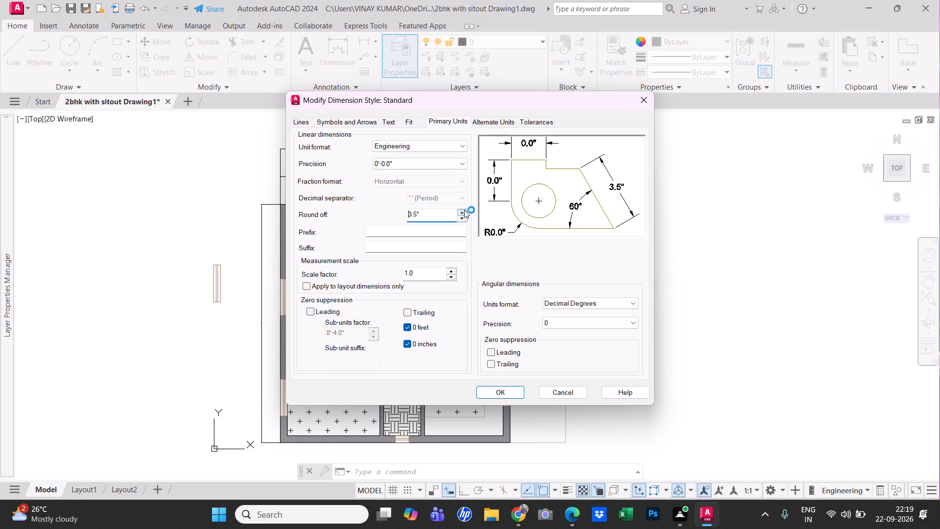
triple_click(464, 210)
triple_click(465, 211)
triple_click(452, 268)
triple_click(452, 268)
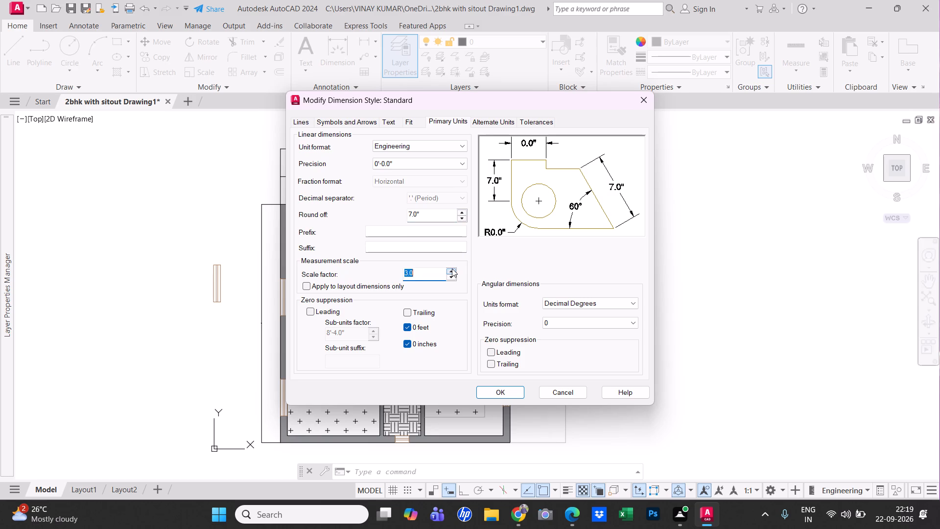
double_click(452, 268)
left_click(452, 268)
Set the Standard dimension style's text height to 2.68", apply the changes and make the style current.
left_click(399, 121)
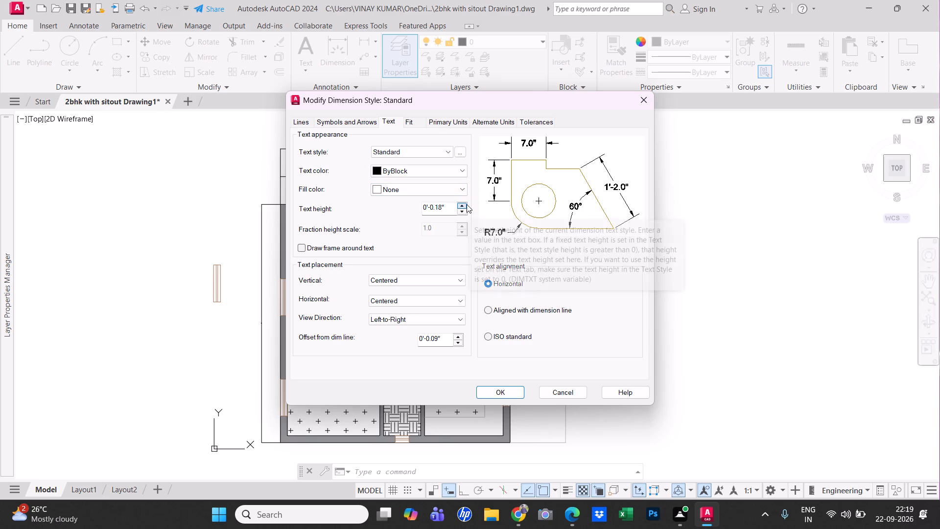
triple_click(467, 204)
double_click(467, 204)
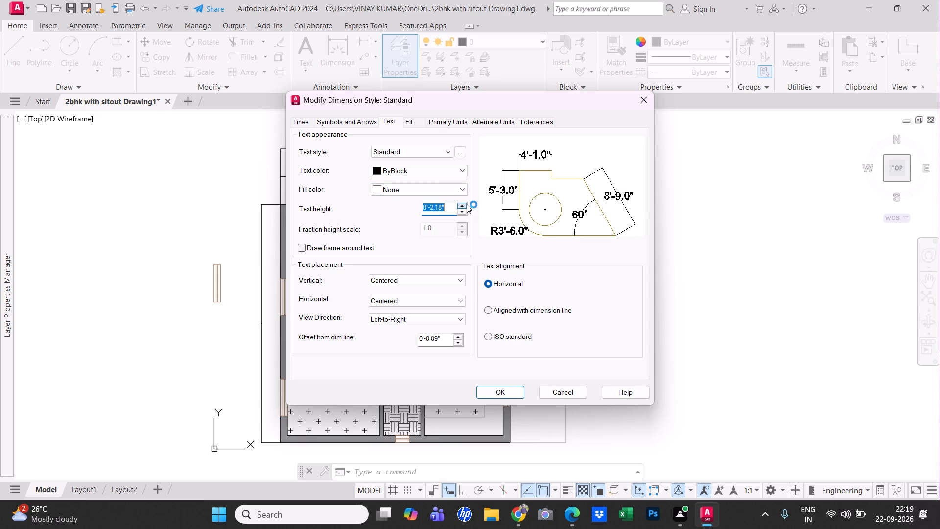
left_click(498, 387)
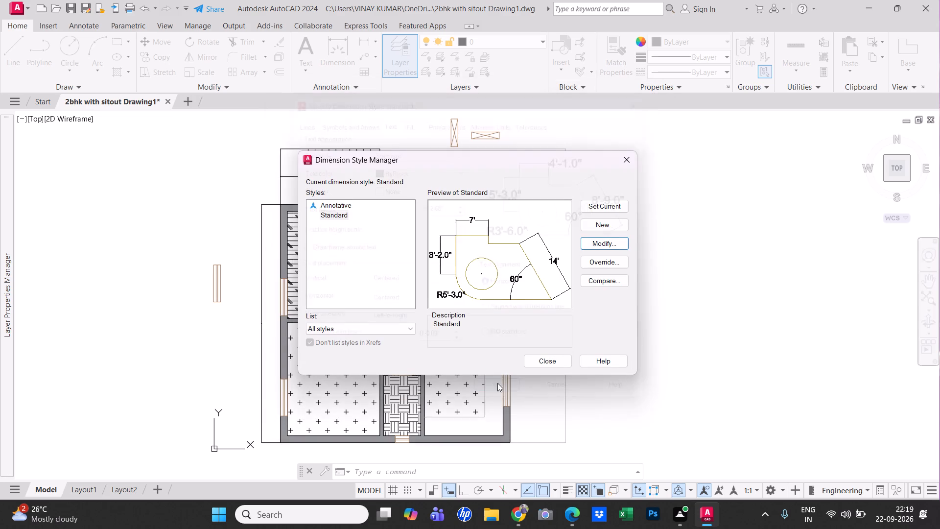
left_click(607, 210)
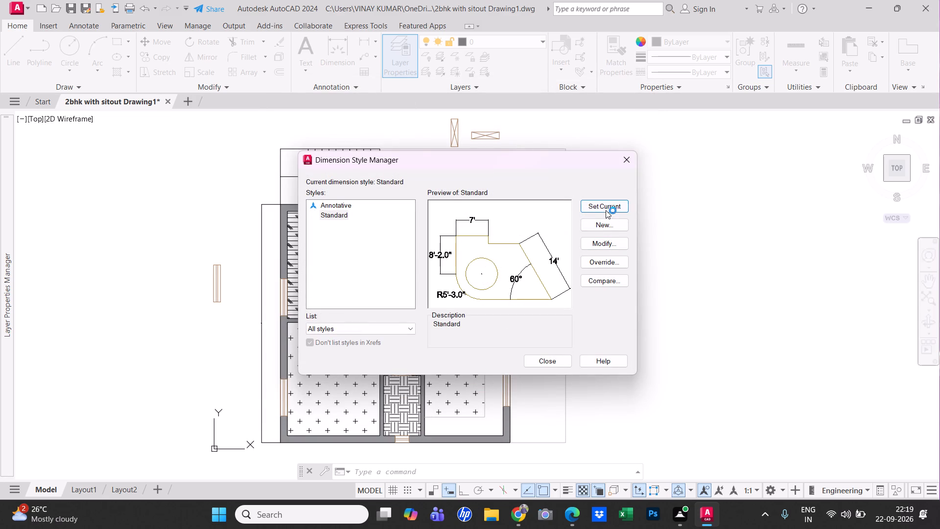
left_click(607, 208)
left_click(622, 163)
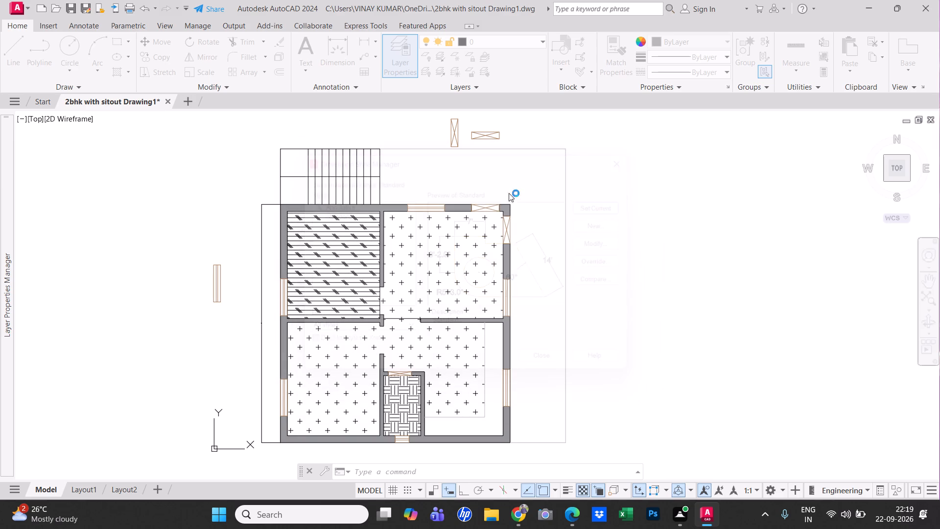
Examine the size and legibility of the dimension text beside the left exterior wall.
scroll(254, 330, "up", 3)
scroll(259, 325, "down", 1)
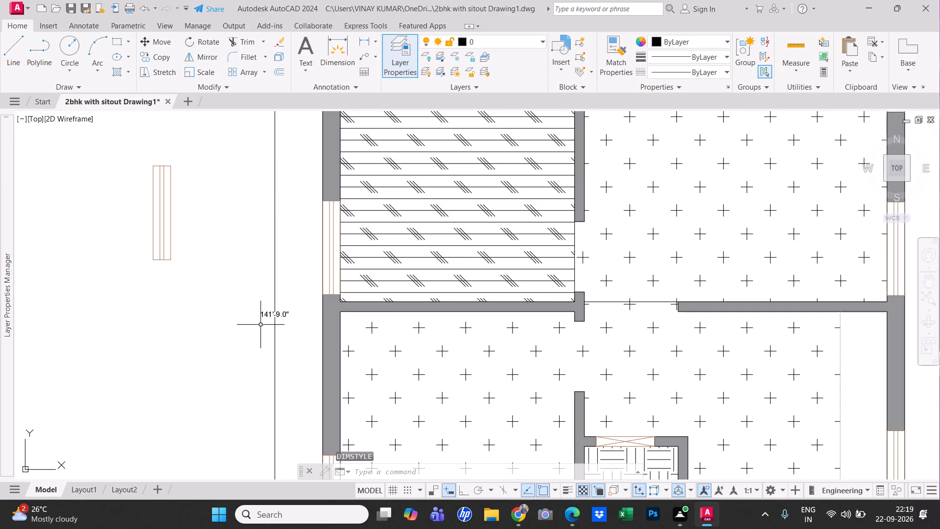
scroll(274, 320, "up", 1)
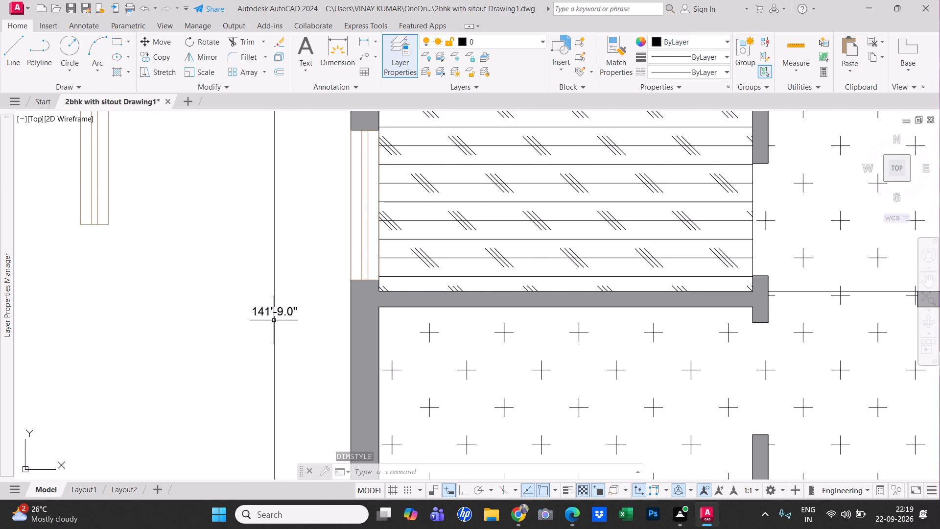
scroll(274, 320, "down", 3)
scroll(274, 320, "up", 2)
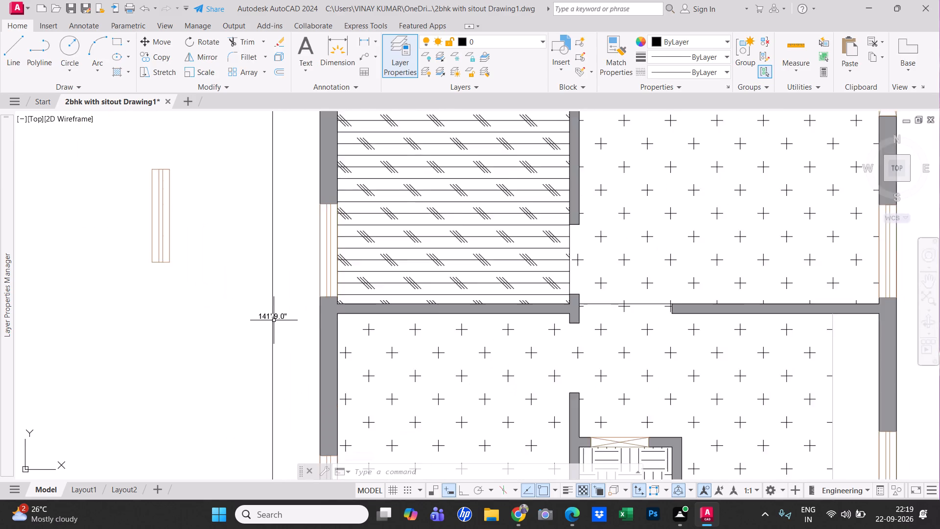
scroll(274, 320, "up", 2)
scroll(274, 320, "down", 2)
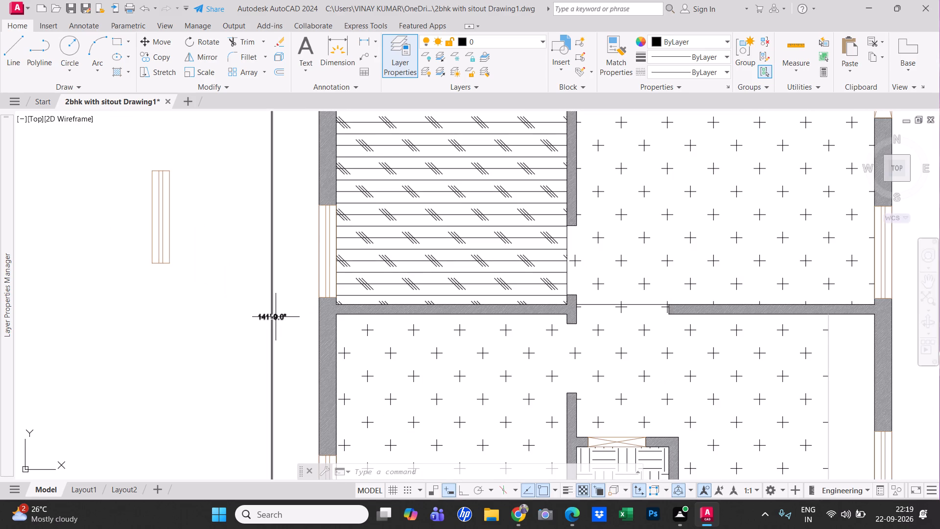
Reopen the Standard dimension style for modification and set its text height to 1.0".
right_click(303, 279)
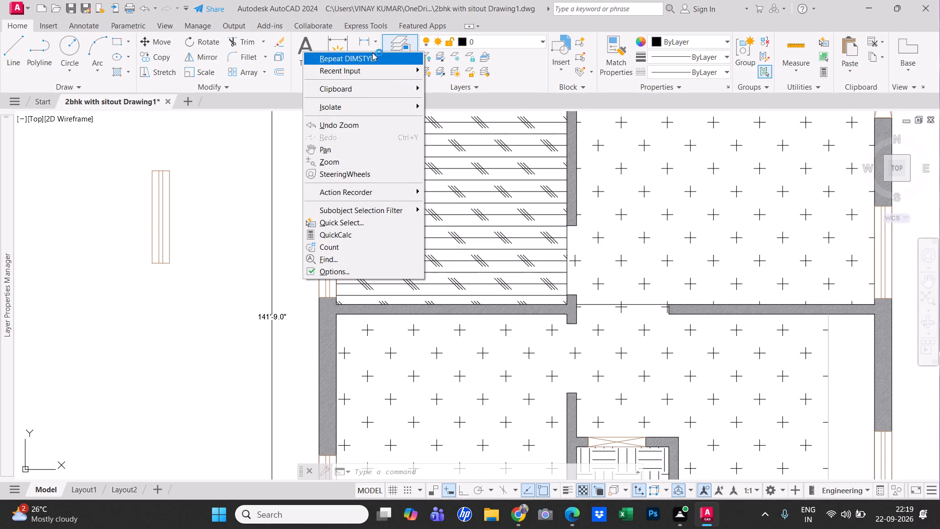
left_click(372, 52)
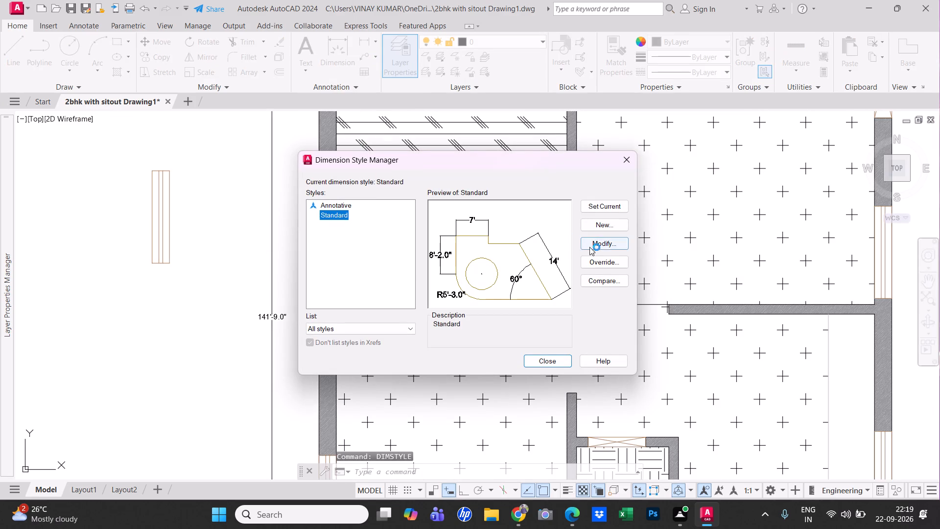
left_click(591, 243)
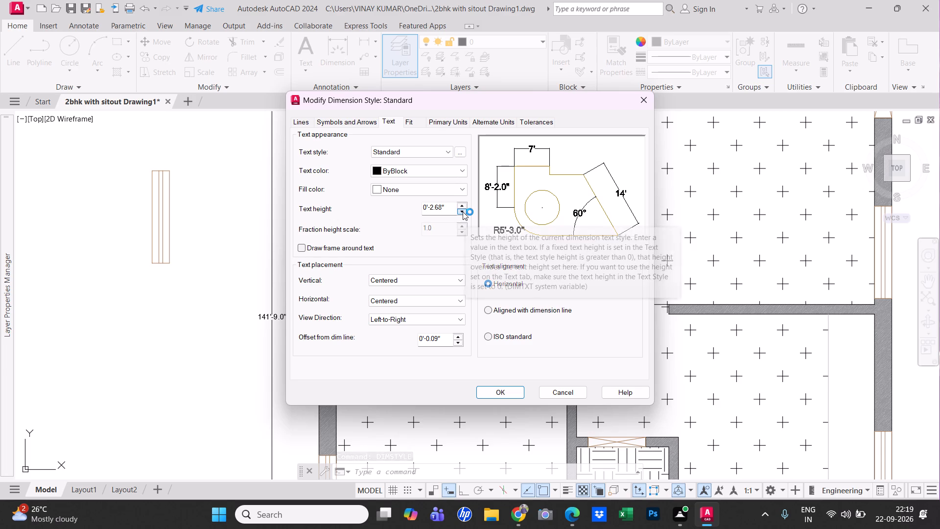
left_click(463, 212)
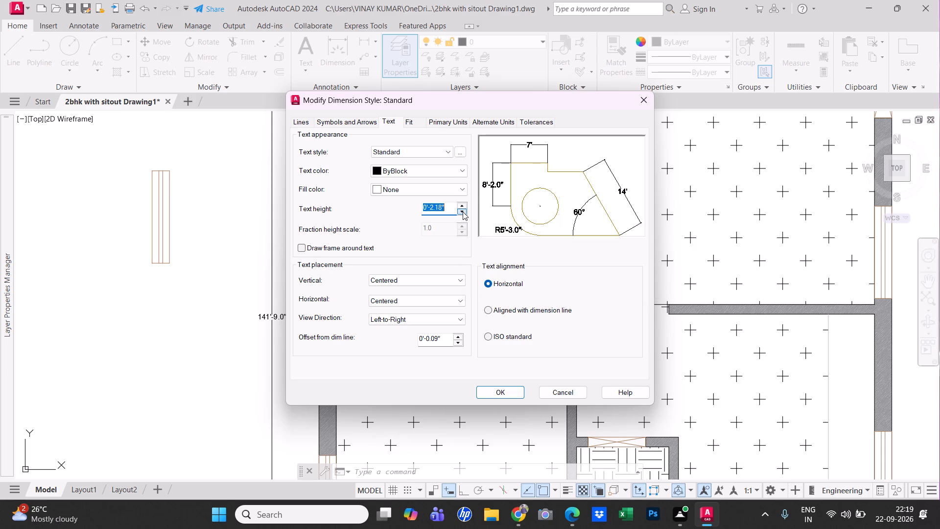
left_click(463, 212)
triple_click(463, 212)
left_click(463, 212)
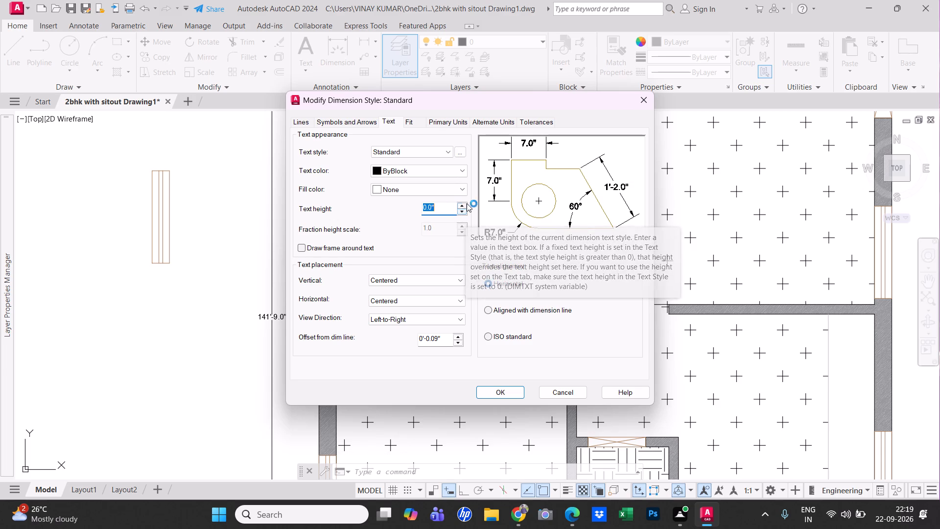
double_click(461, 206)
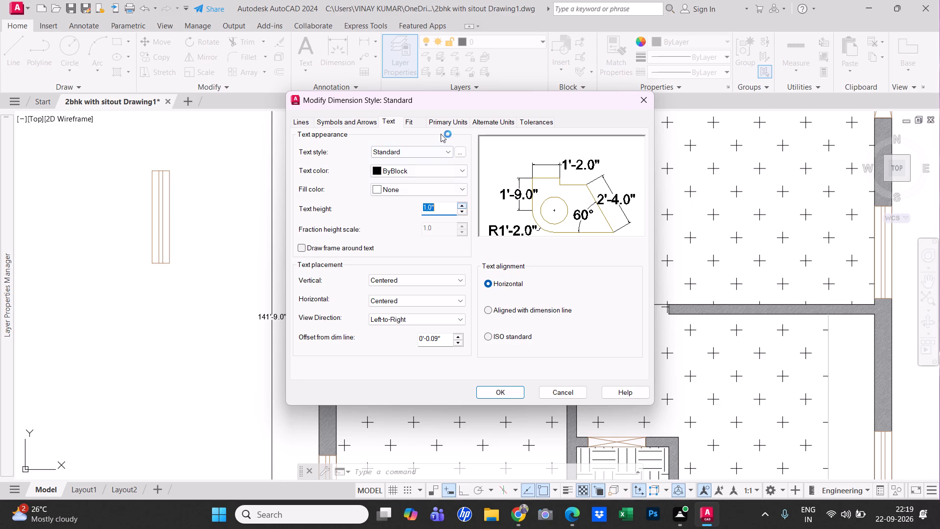
Set the Standard dimension style's linear round-off to 1'-10.5", apply the change and make the style current.
left_click(435, 123)
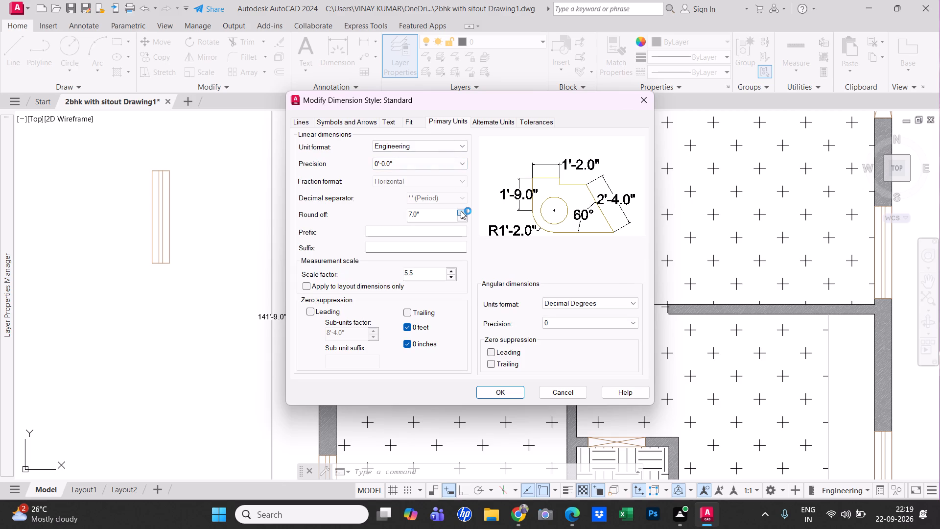
triple_click(461, 211)
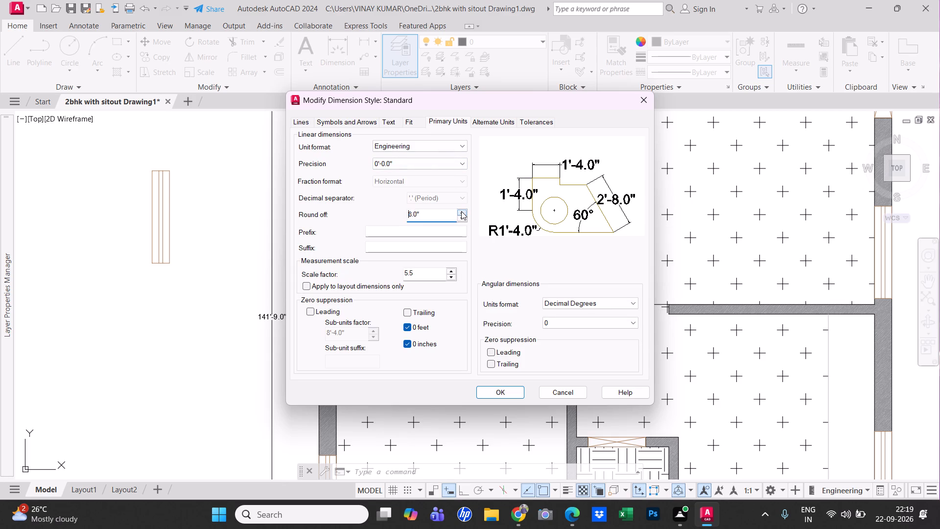
left_click(461, 211)
triple_click(461, 211)
left_click(461, 211)
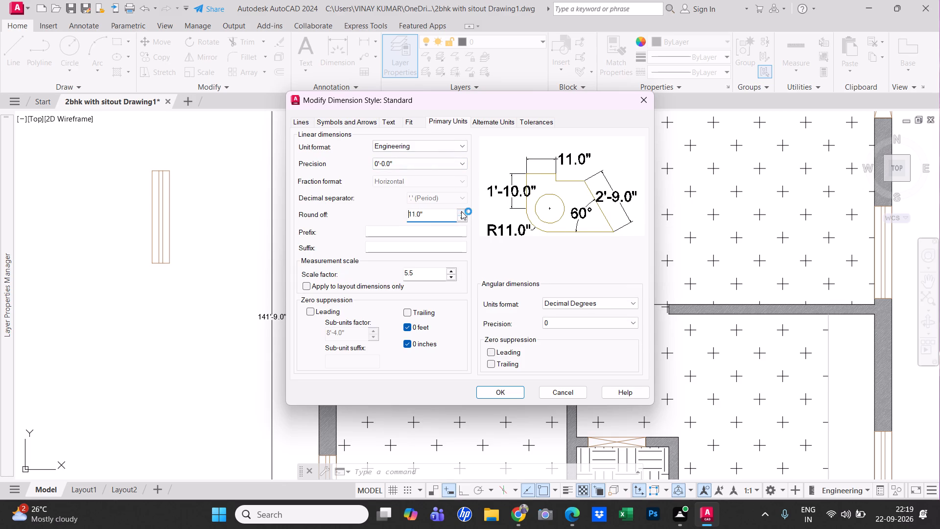
triple_click(461, 211)
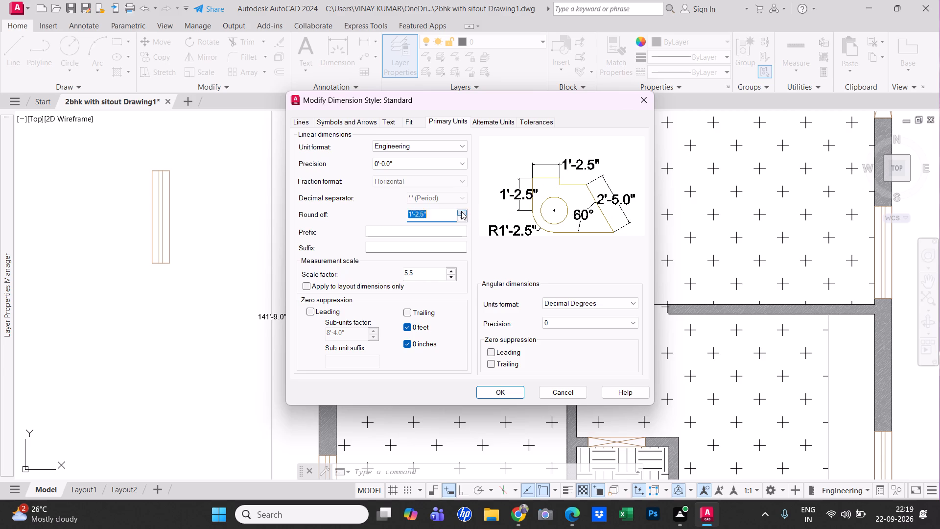
triple_click(461, 211)
triple_click(461, 211)
double_click(461, 211)
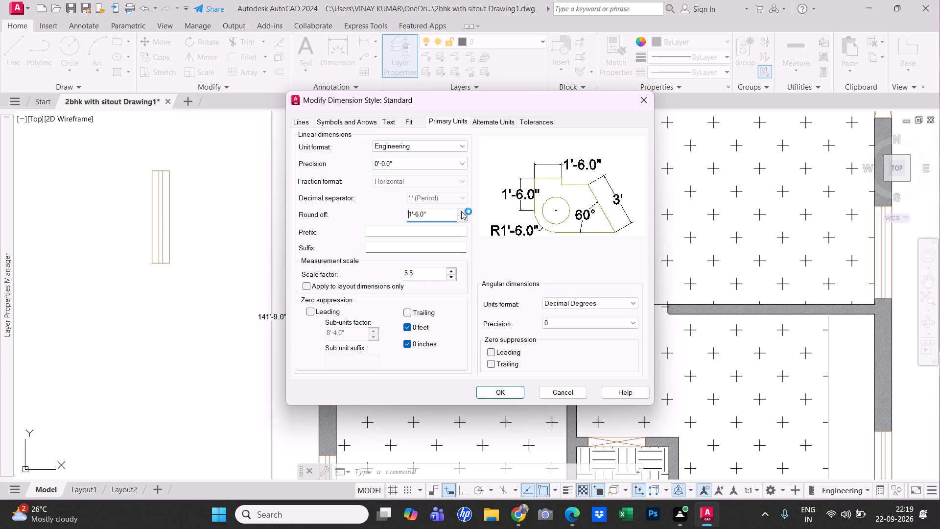
double_click(461, 211)
left_click(461, 211)
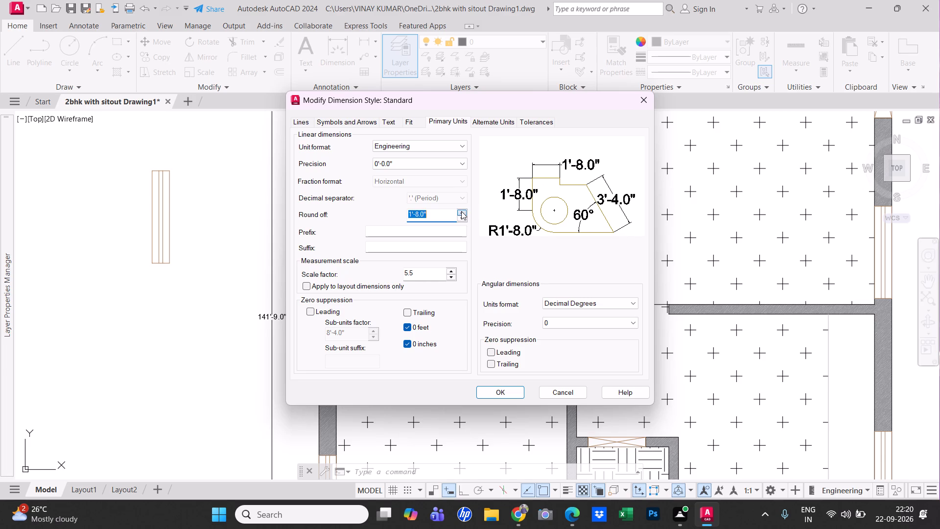
left_click(461, 211)
left_click(461, 211)
triple_click(461, 211)
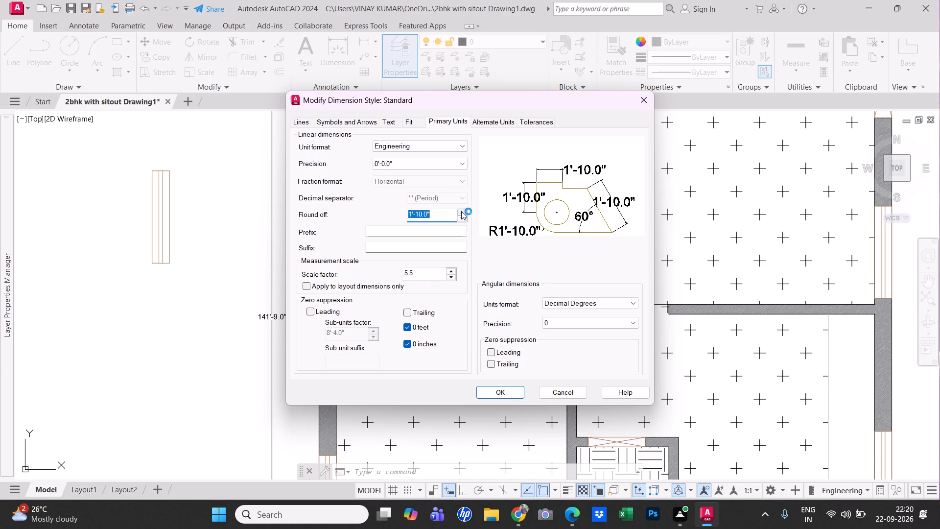
left_click(499, 388)
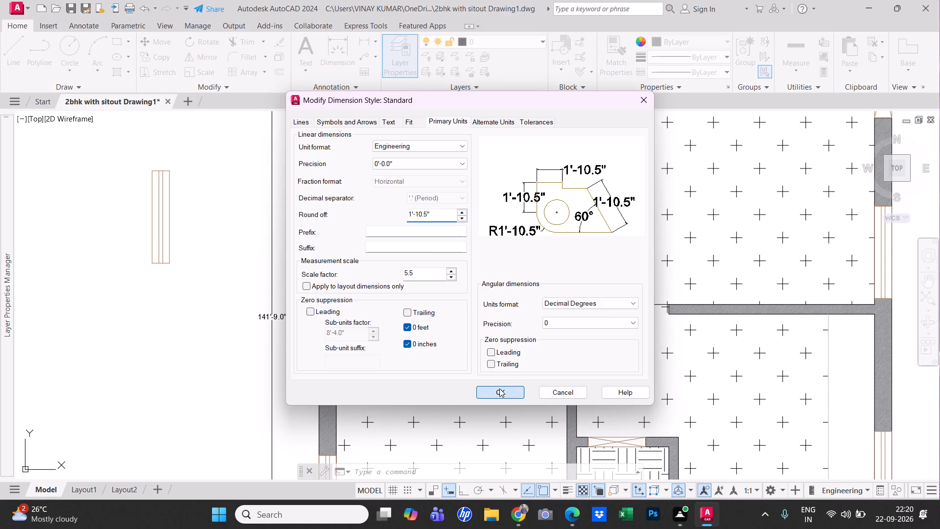
left_click(599, 210)
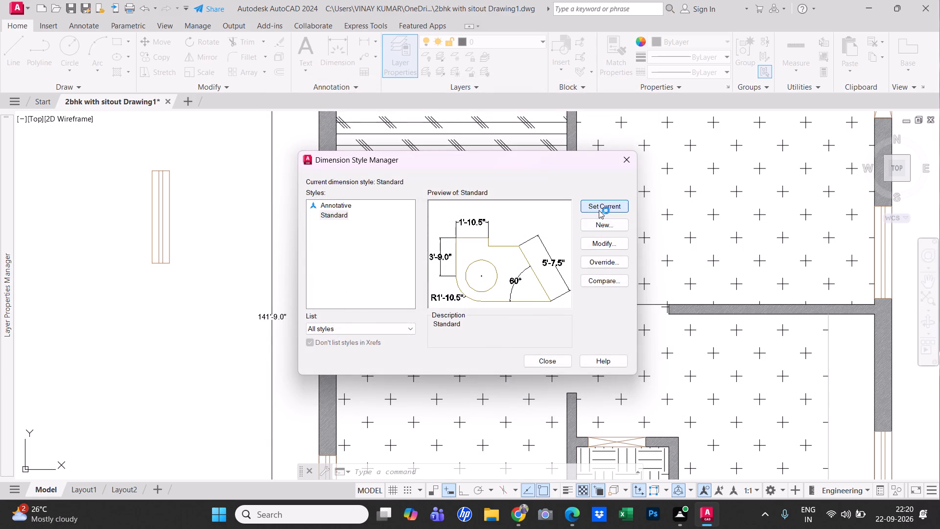
left_click(599, 210)
left_click(557, 363)
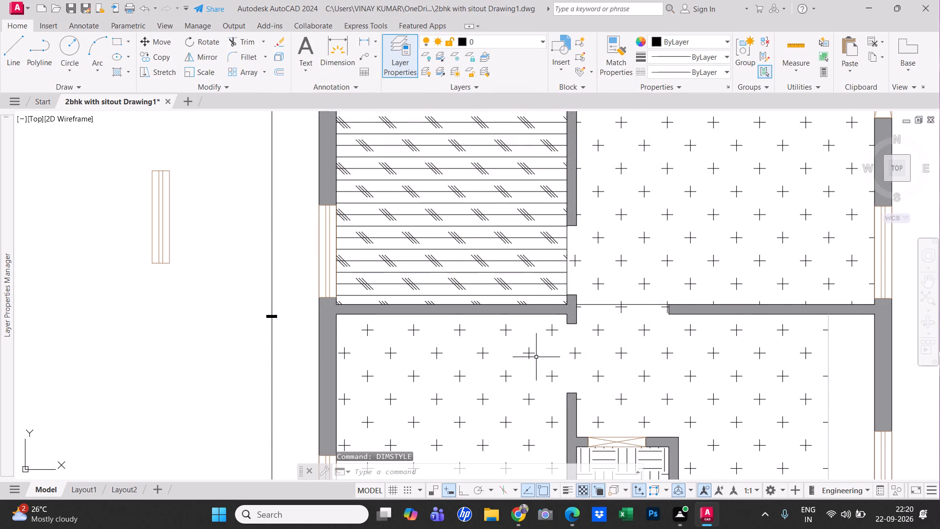
Erase the overall vertical dimension beside the left exterior wall.
scroll(251, 324, "up", 3)
scroll(251, 324, "down", 5)
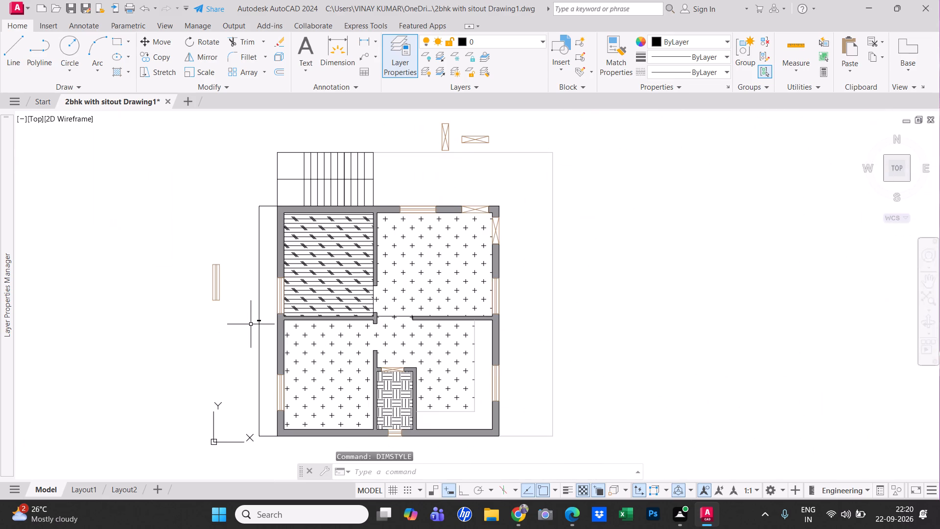
left_click(261, 319)
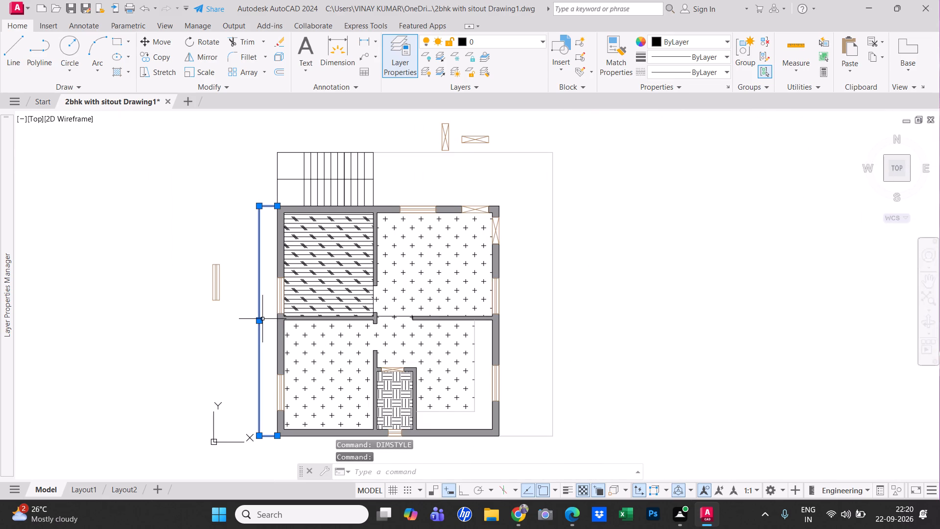
type("e")
key("space")
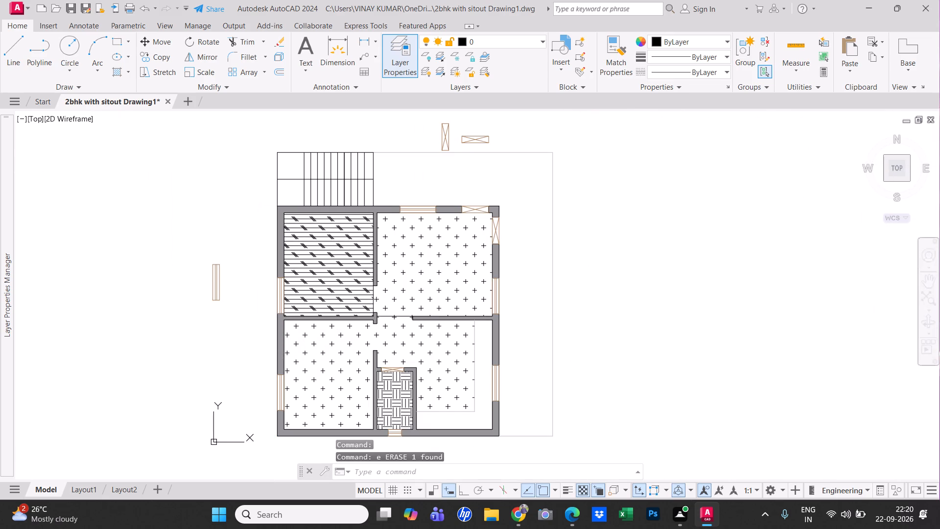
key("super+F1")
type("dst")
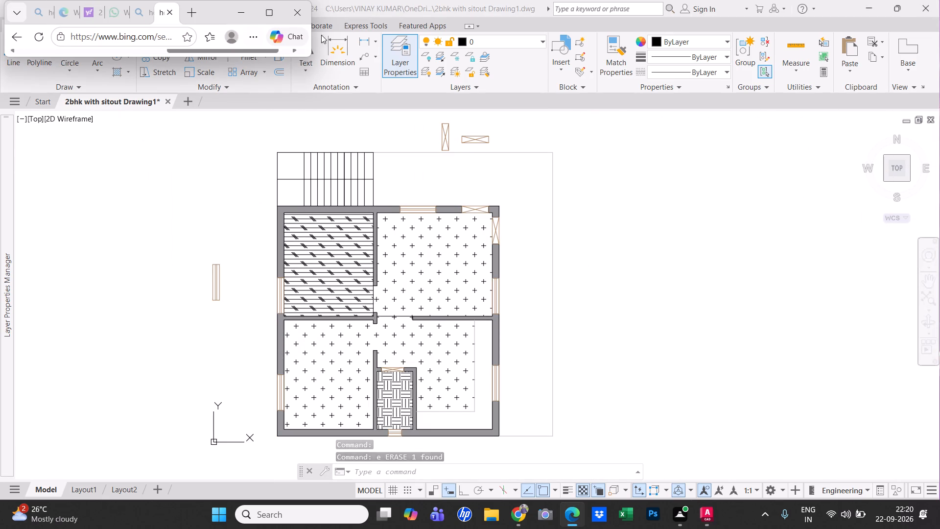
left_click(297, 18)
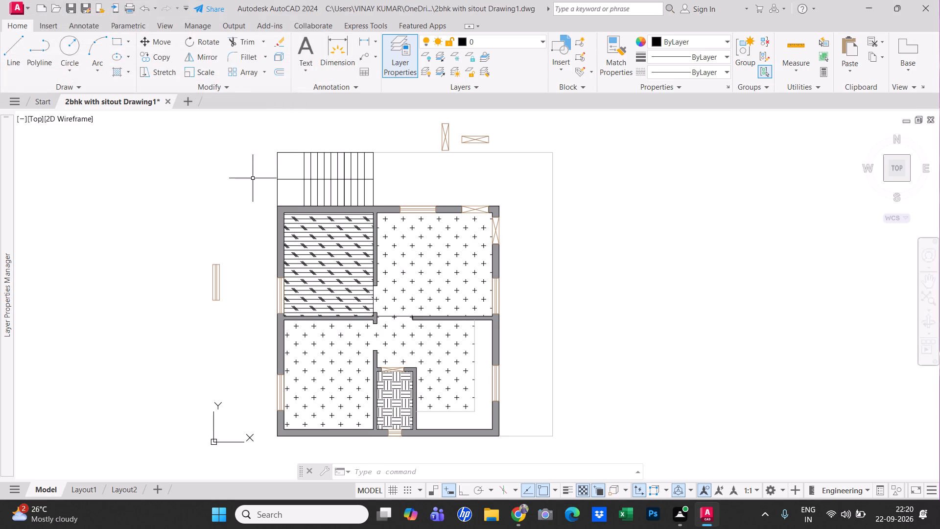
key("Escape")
Open the Dimension Style Manager.
type("dst")
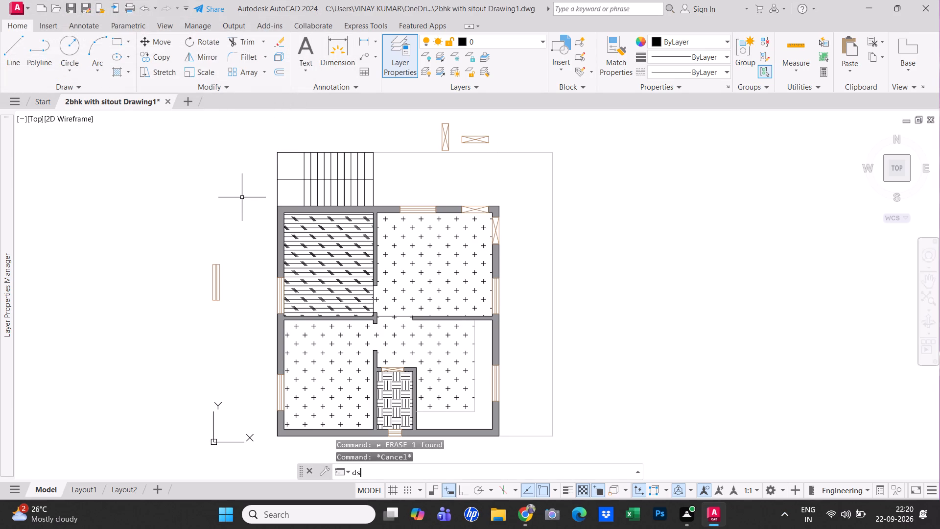
key("space")
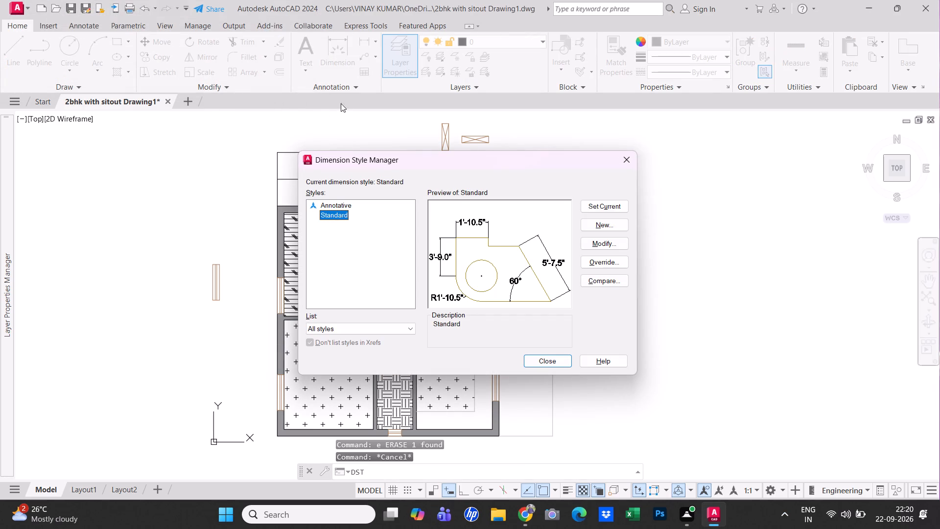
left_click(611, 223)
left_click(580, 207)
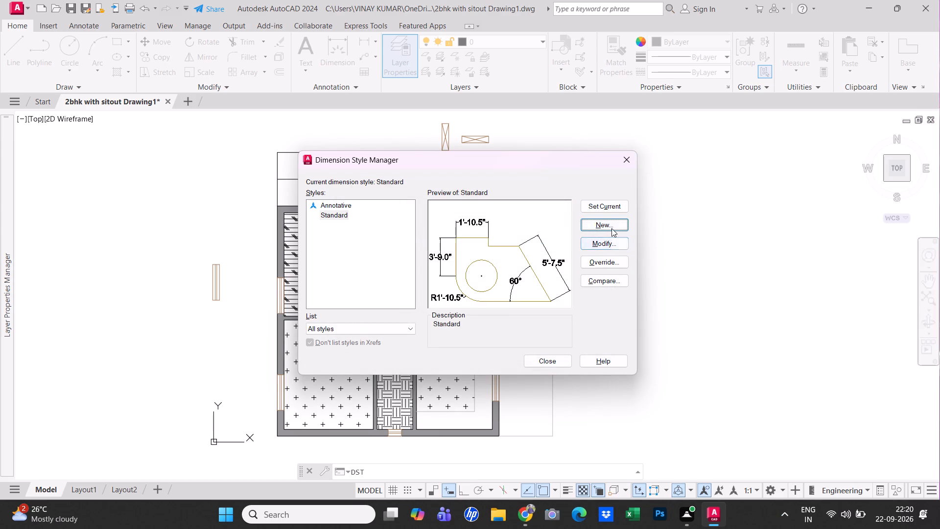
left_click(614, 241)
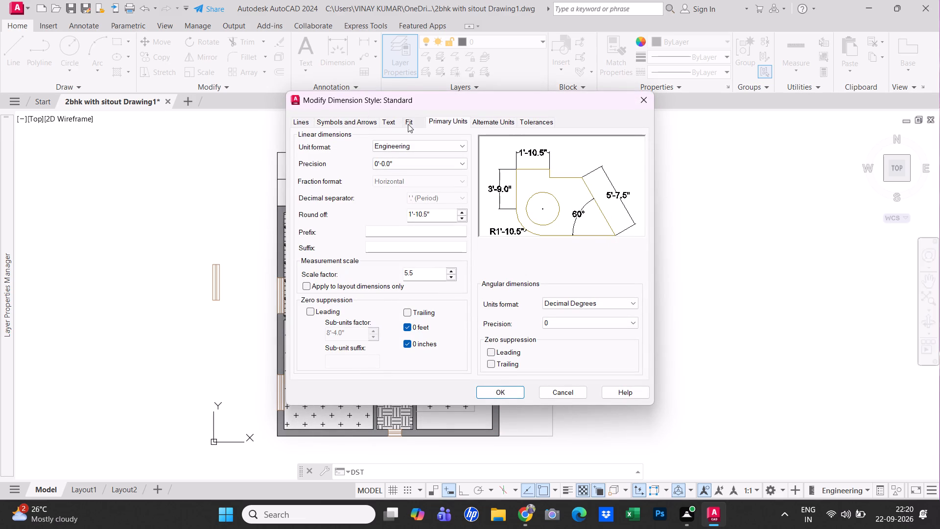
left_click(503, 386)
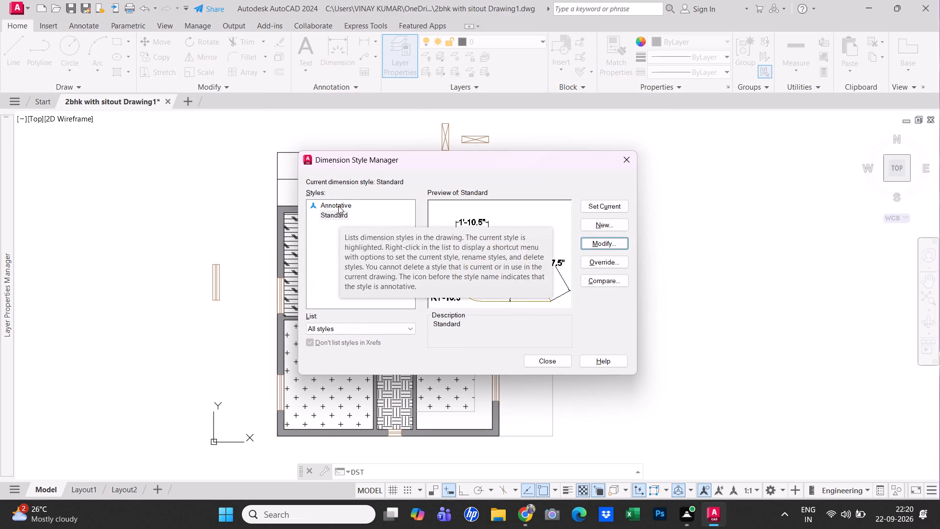
Modify the Annotative dimension style to use Engineering linear units with a precision of 0'-0".
left_click(338, 206)
left_click(610, 244)
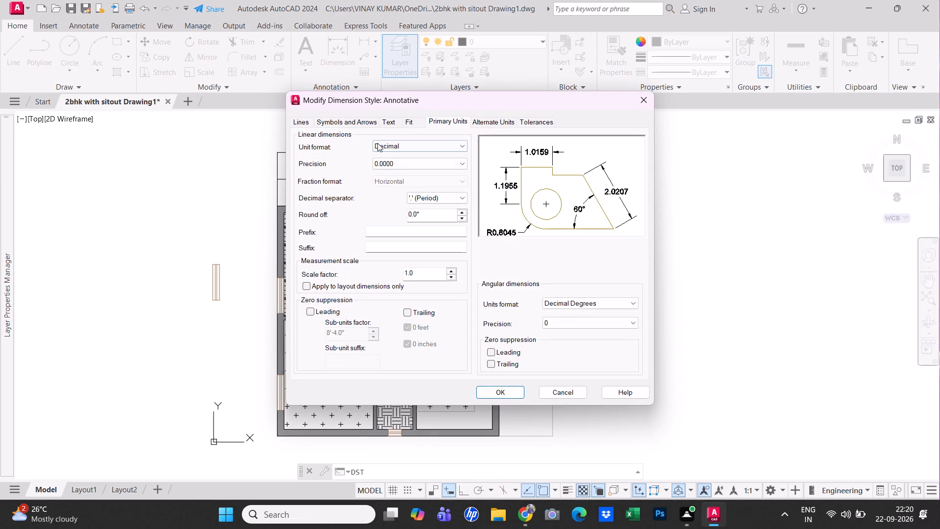
left_click(378, 144)
left_click(397, 170)
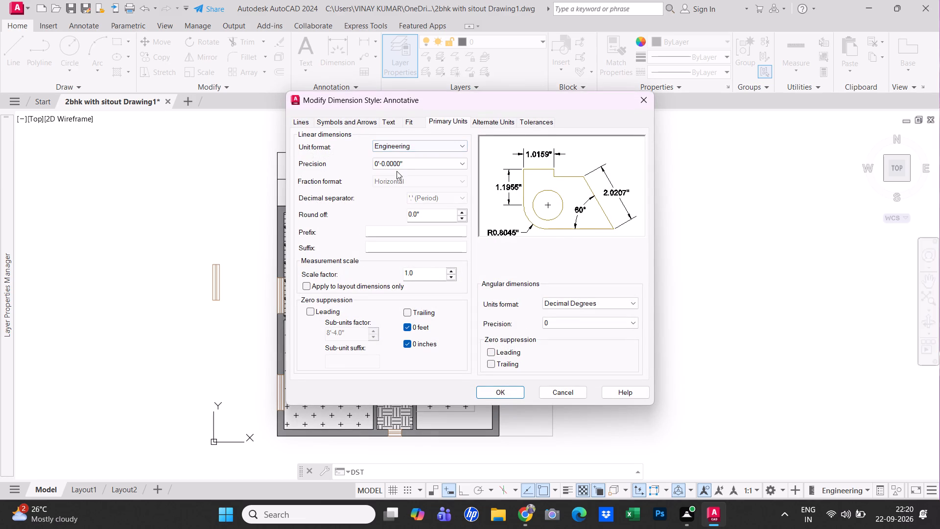
left_click(401, 165)
left_click(401, 173)
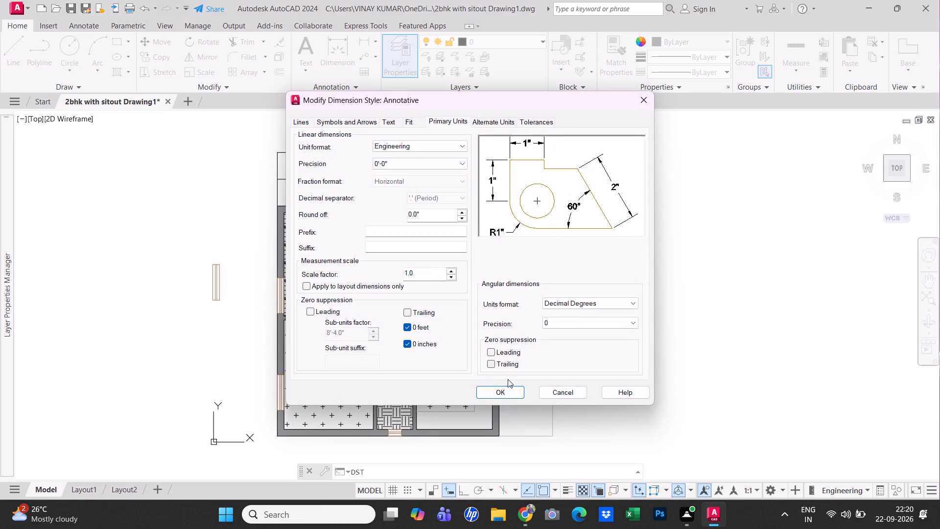
Set the Annotative dimension style's text height to 1.18", apply the changes and make the style current.
left_click(397, 123)
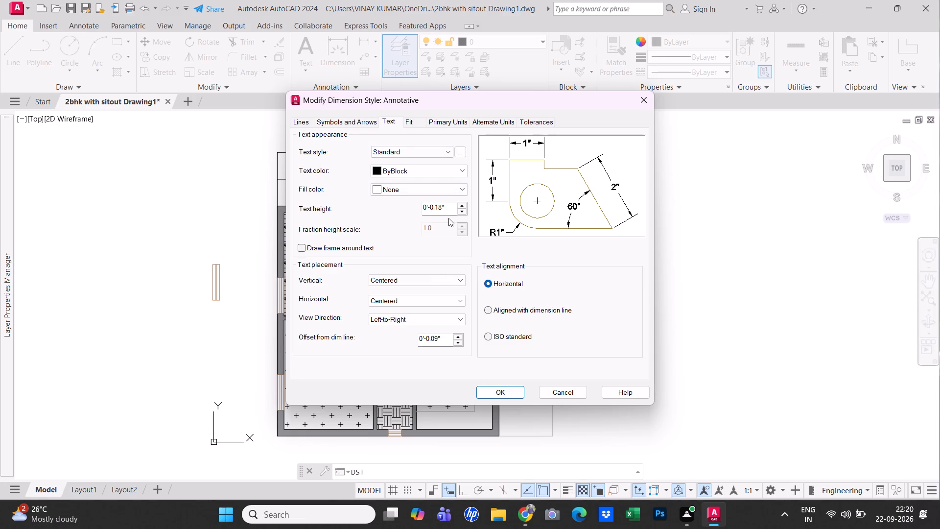
left_click(464, 206)
left_click(464, 206)
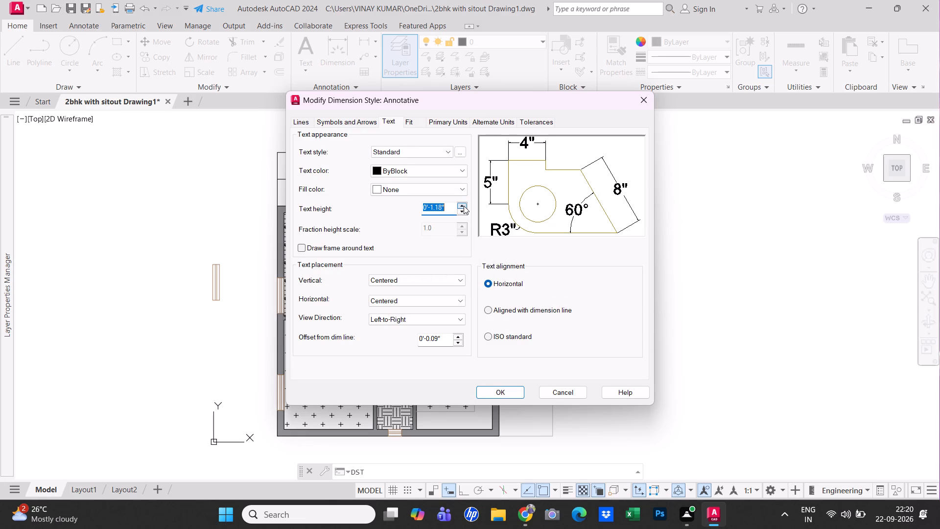
left_click(508, 391)
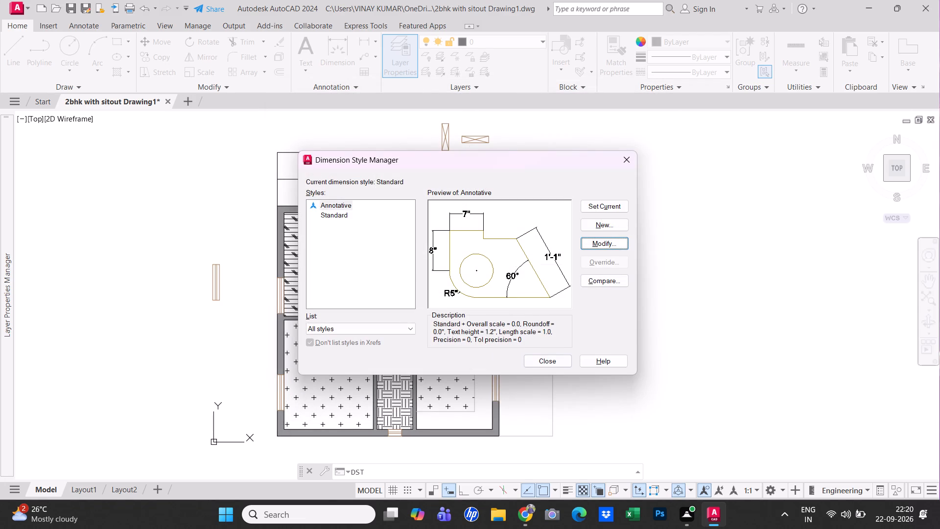
left_click(606, 207)
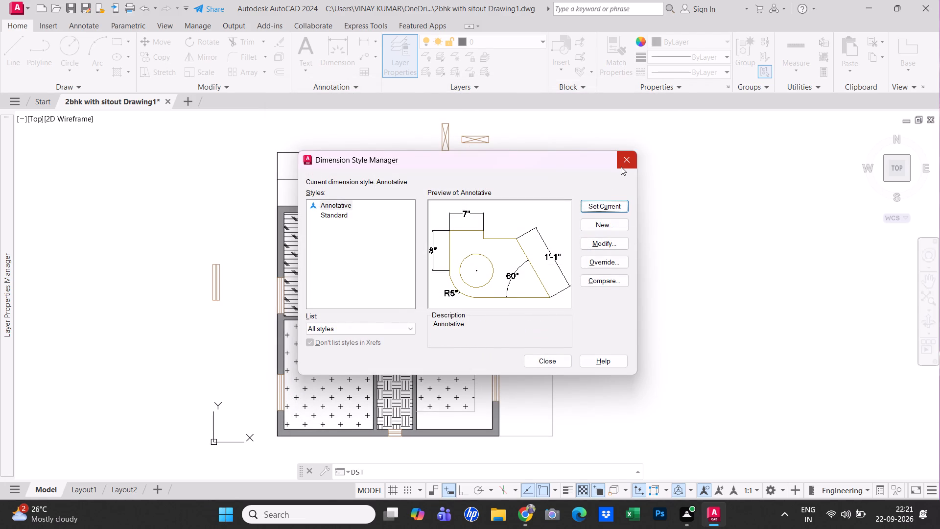
left_click(621, 167)
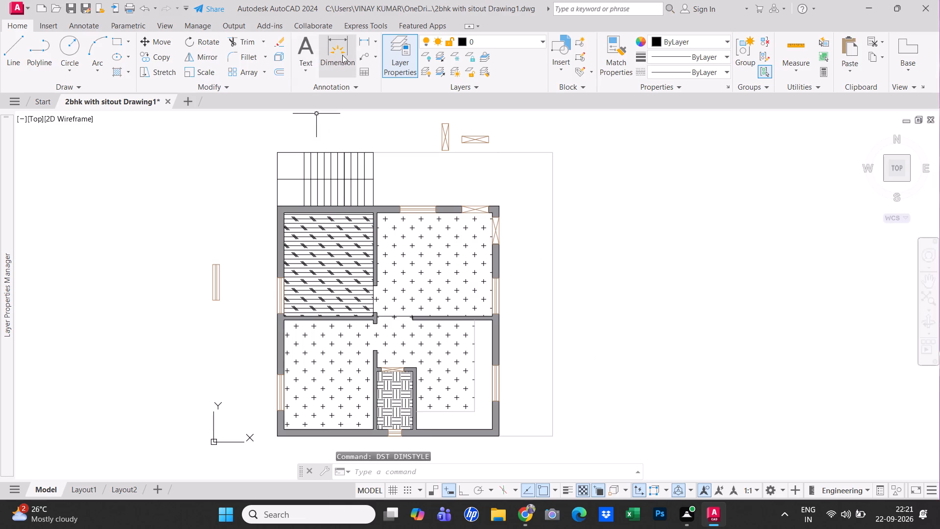
Dimension the full length of the left exterior wall at annotation scale 1:1, placing the dimension line just outside the wall.
left_click(342, 55)
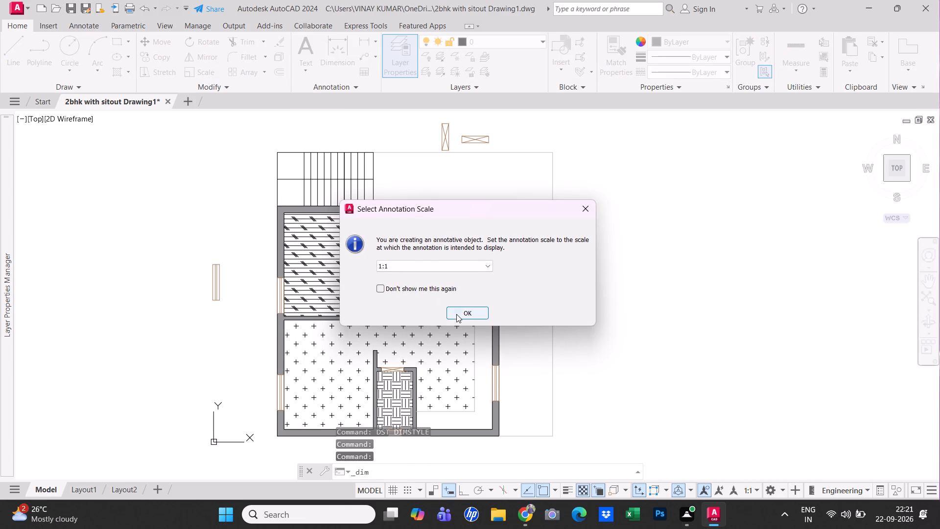
left_click(456, 314)
left_click(277, 206)
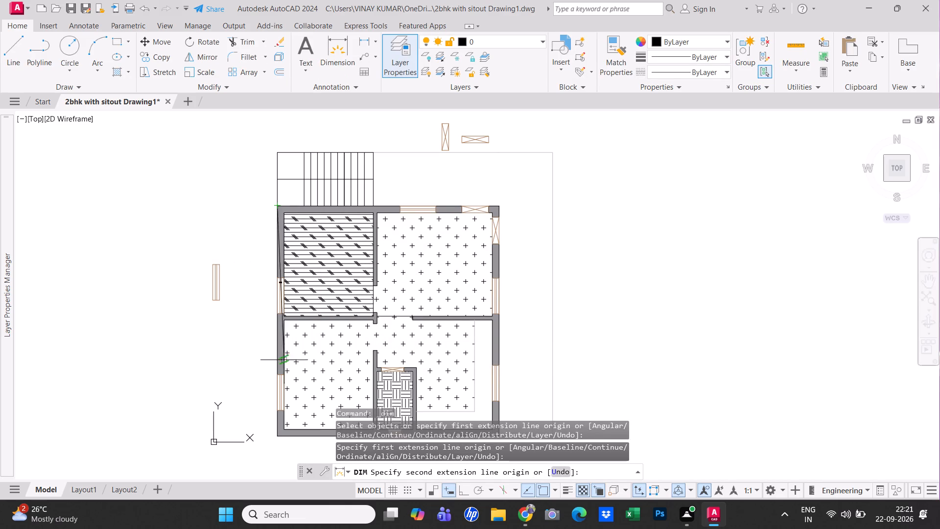
left_click(276, 435)
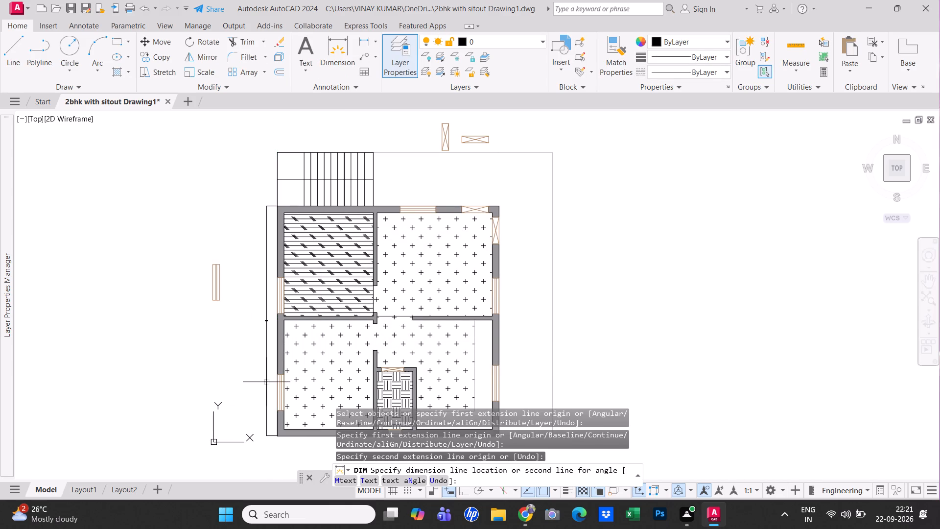
left_click(261, 376)
scroll(260, 324, "up", 4)
scroll(261, 324, "down", 2)
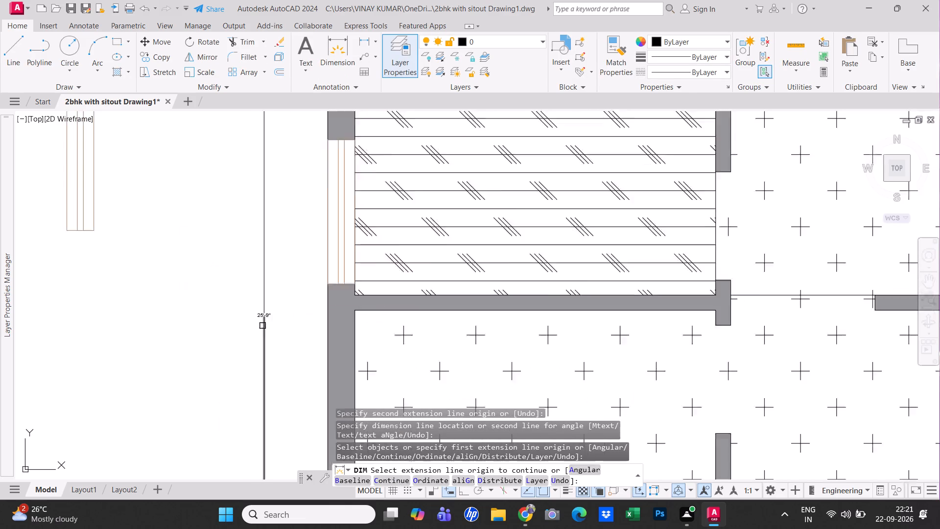
scroll(266, 330, "down", 3)
scroll(305, 291, "up", 2)
Dimension the full length of the bottom exterior wall, placing the dimension line just outside the wall.
scroll(310, 289, "down", 3)
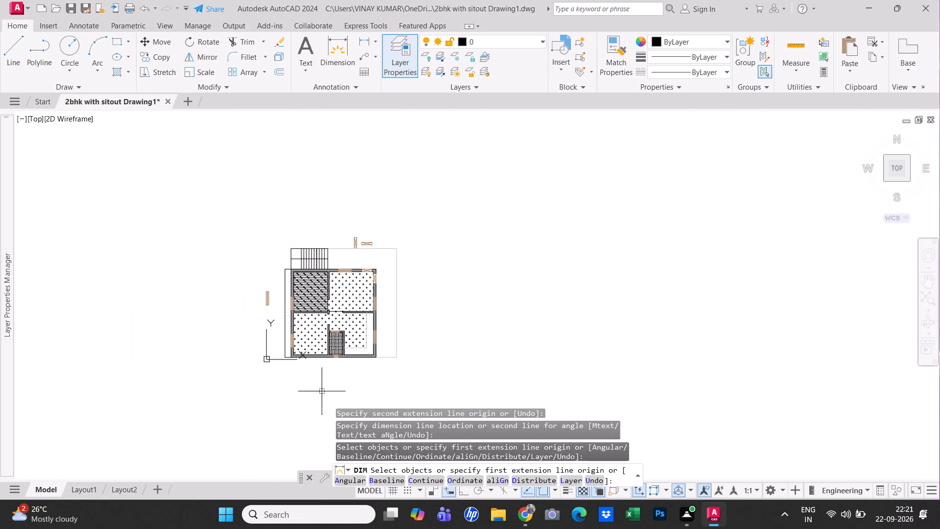
scroll(322, 383, "up", 5)
scroll(324, 361, "down", 2)
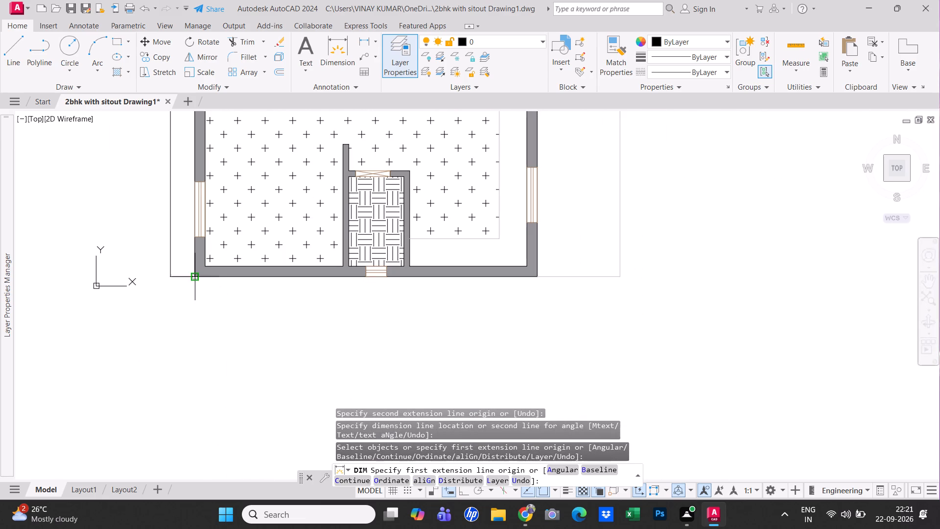
left_click(197, 278)
left_click(539, 277)
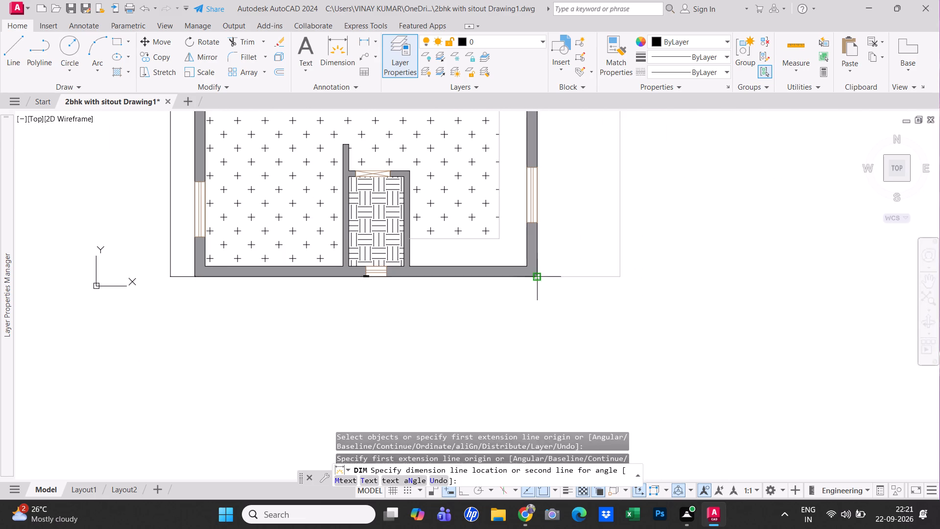
left_click(525, 297)
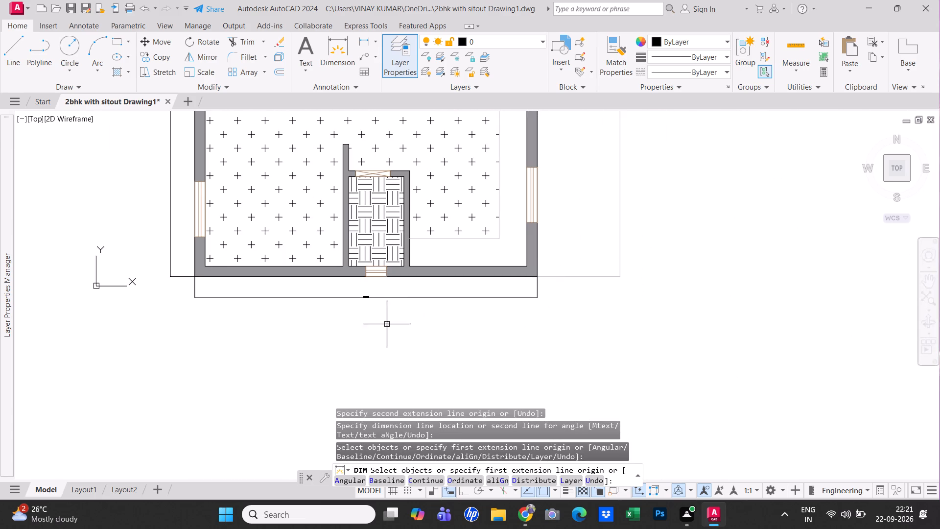
scroll(377, 310, "up", 3)
scroll(375, 306, "down", 5)
scroll(366, 307, "up", 2)
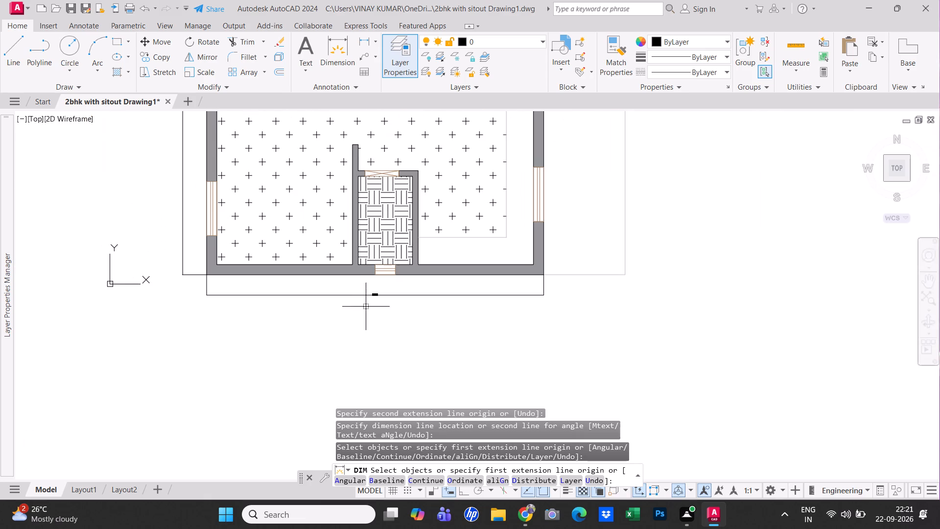
right_click(368, 308)
key("Escape")
Modify the Annotative dimension style to a text height of 5.18", set it current and close the Dimension Style Manager.
key("d")
type("st")
key("space")
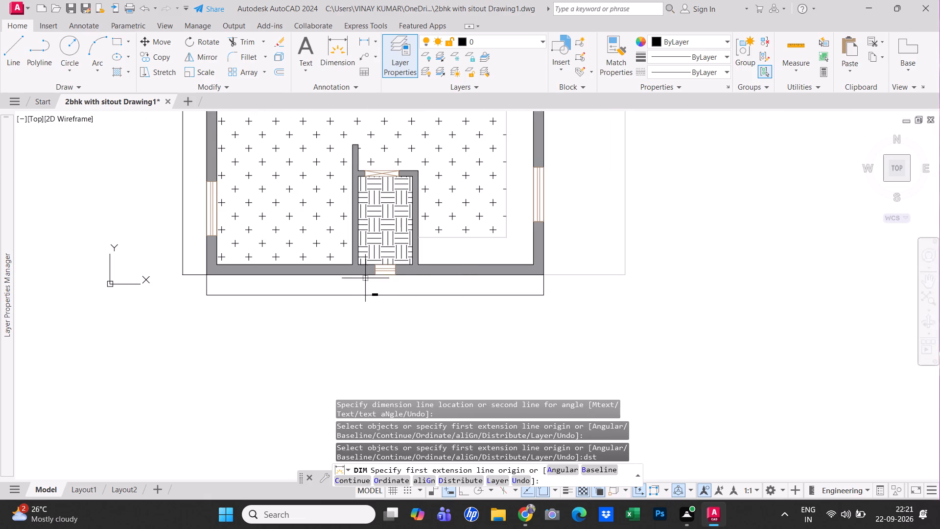
key("Escape")
type("dst")
key("space")
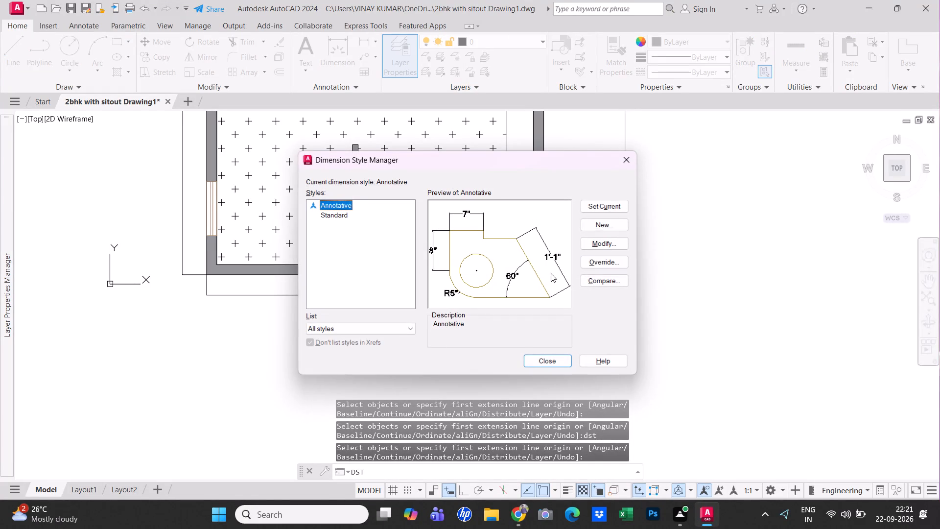
left_click(611, 245)
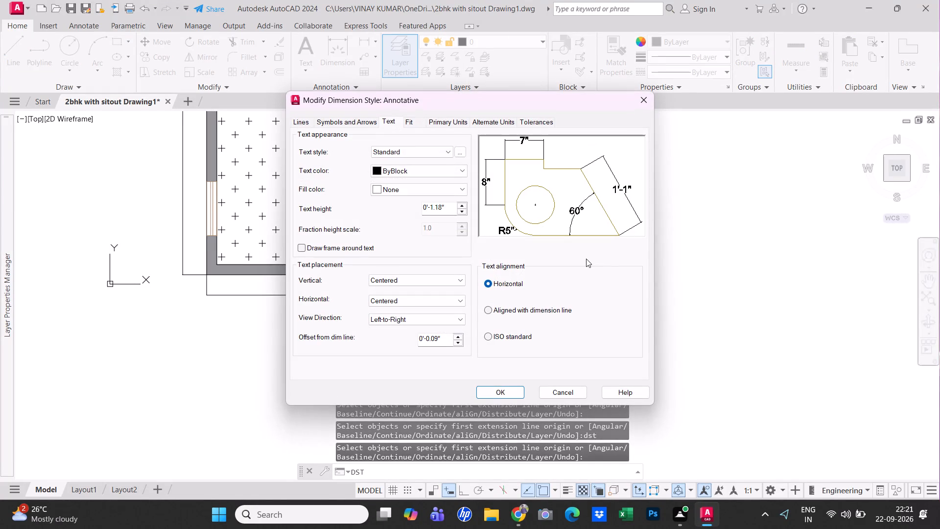
left_click(463, 120)
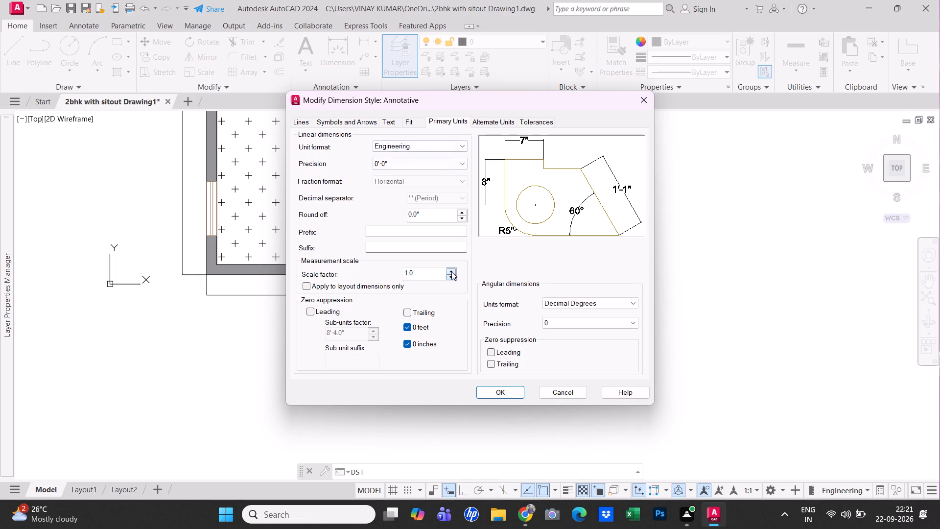
left_click(391, 121)
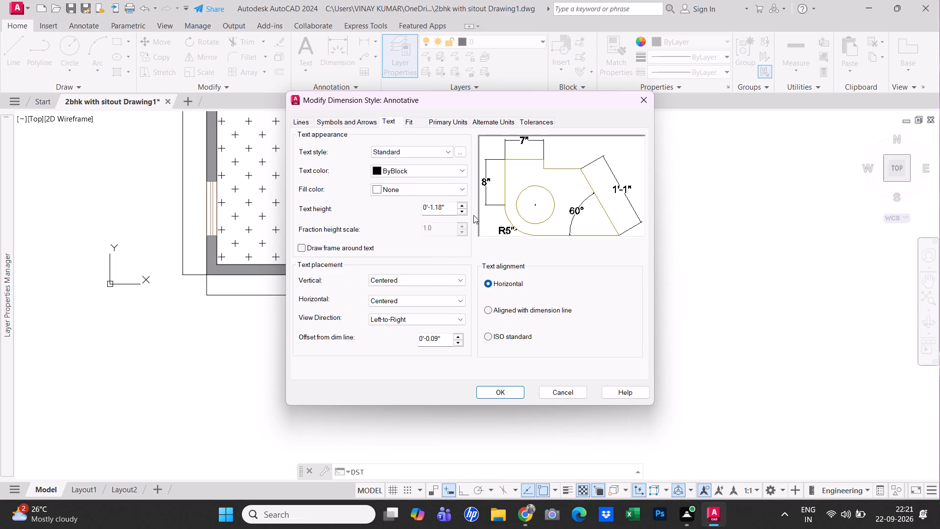
triple_click(465, 207)
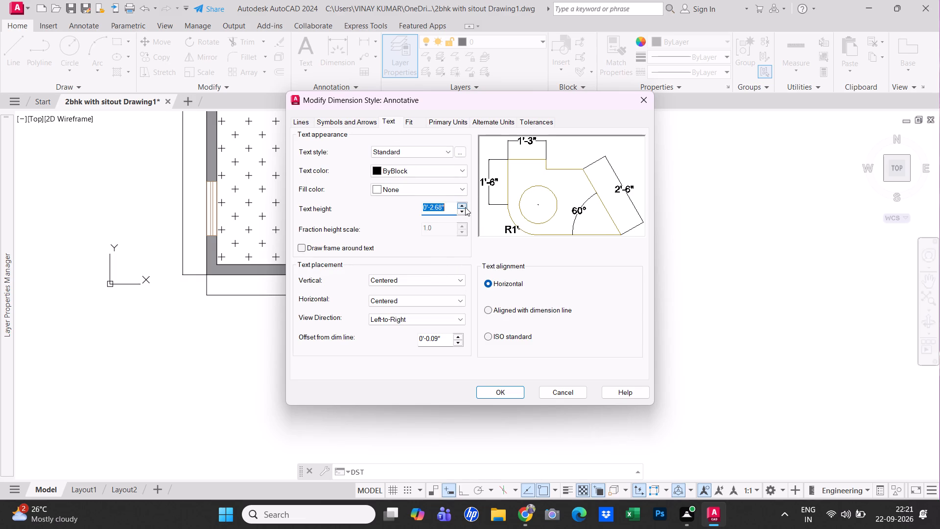
double_click(465, 207)
left_click(465, 207)
left_click(465, 207)
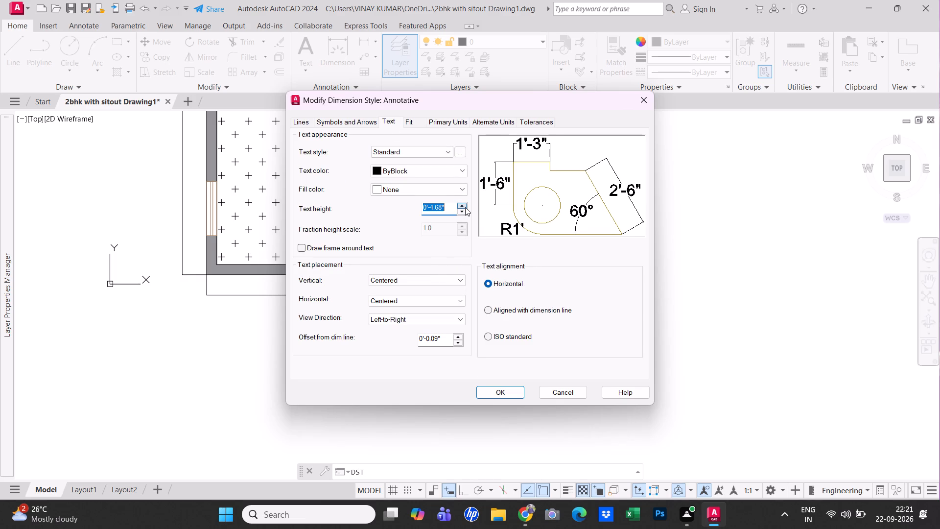
left_click(465, 207)
left_click(508, 391)
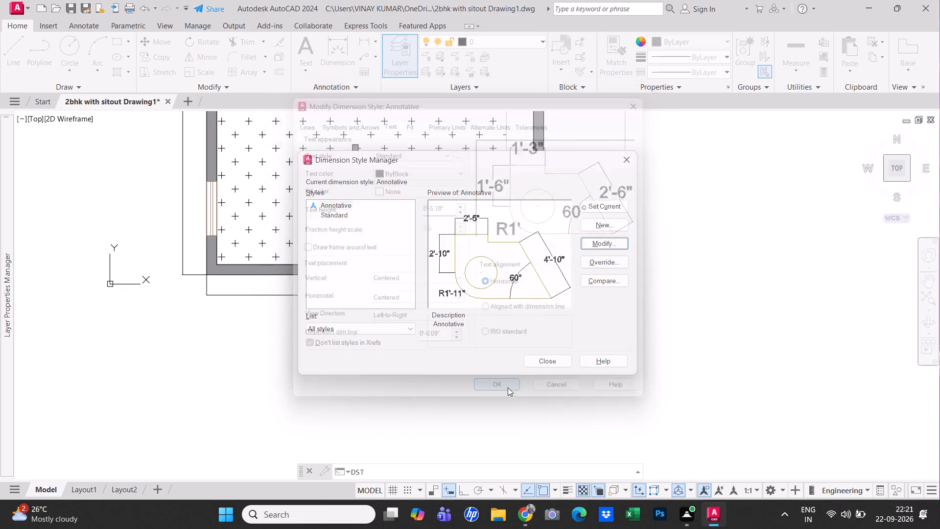
left_click(606, 209)
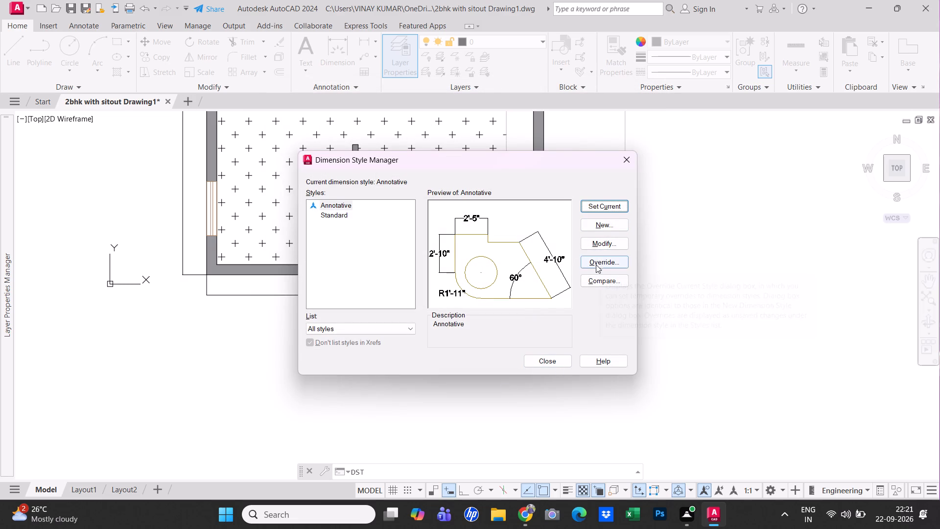
left_click(634, 156)
Dimension the lower-left room's inner length along its left wall, placing the dimension line just inside the room.
middle_click_drag(521, 297, 527, 310)
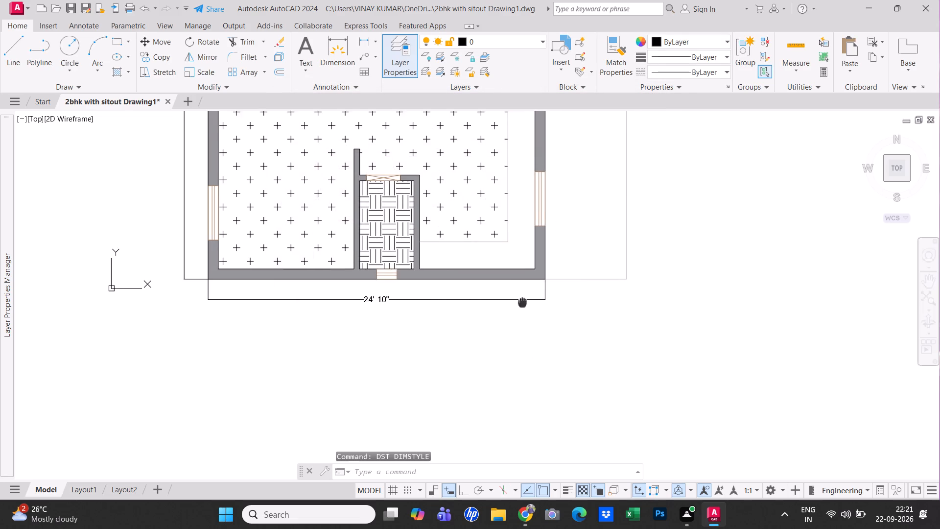
middle_click_drag(527, 310, 517, 395)
scroll(516, 392, "down", 1)
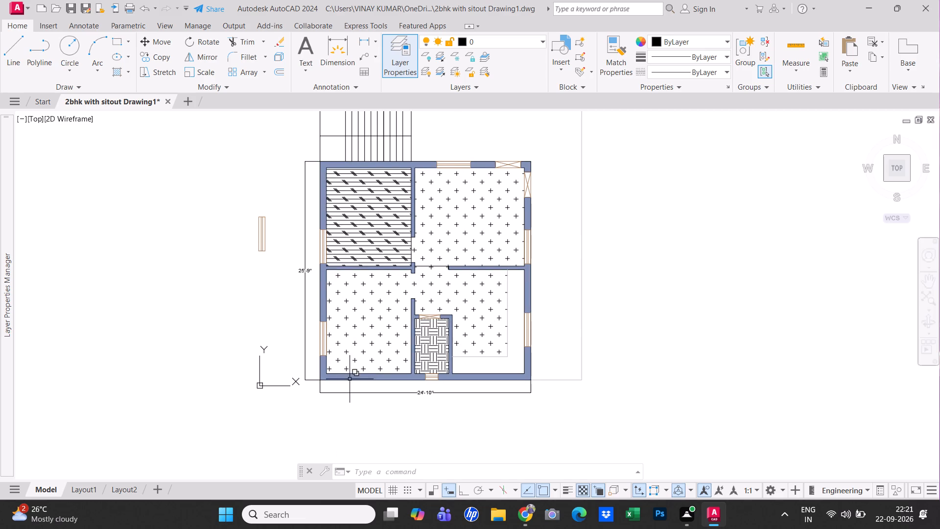
scroll(470, 329, "up", 1)
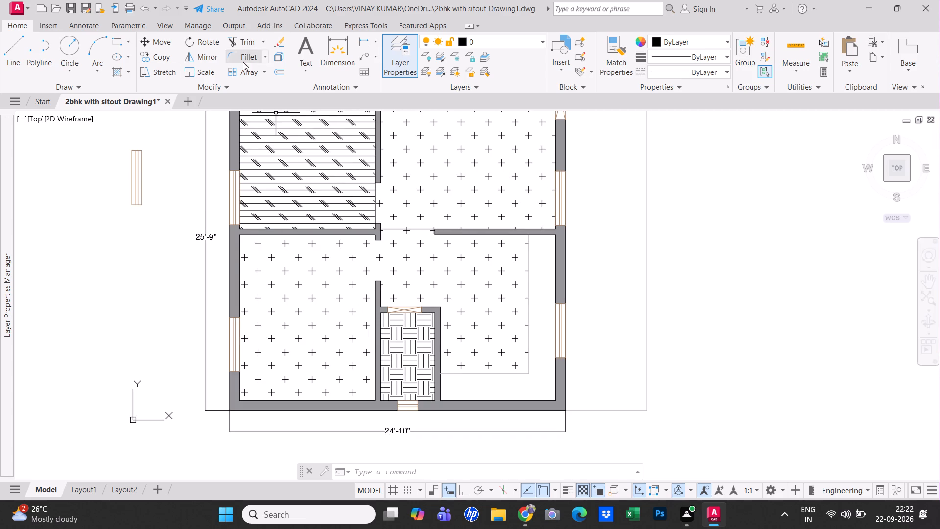
left_click(338, 54)
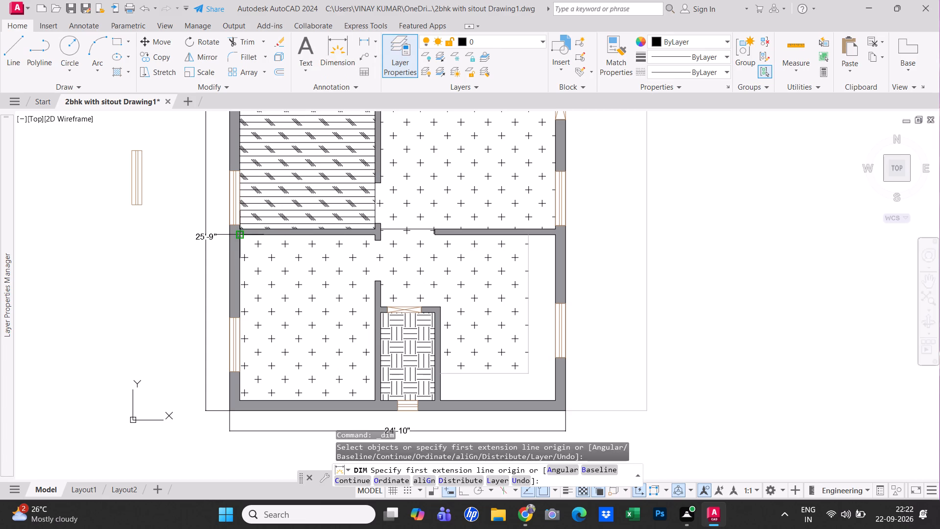
left_click(239, 235)
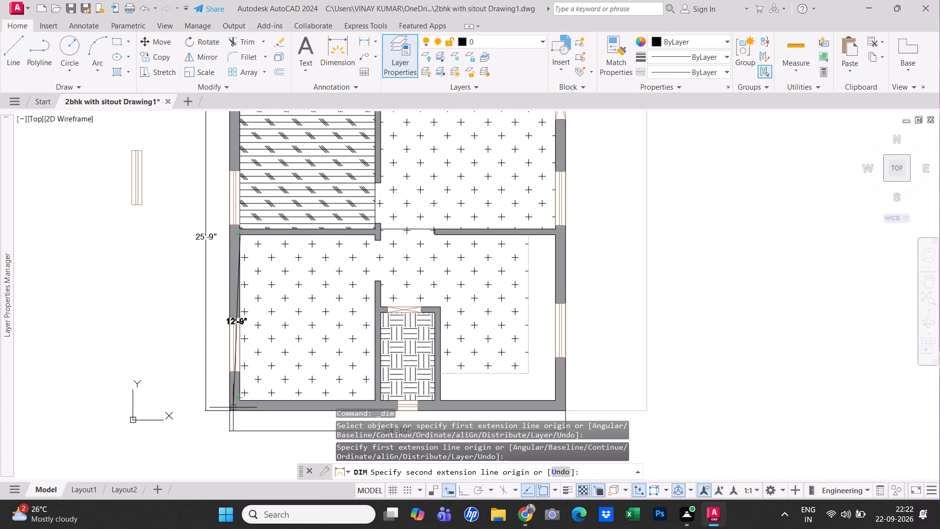
left_click(240, 401)
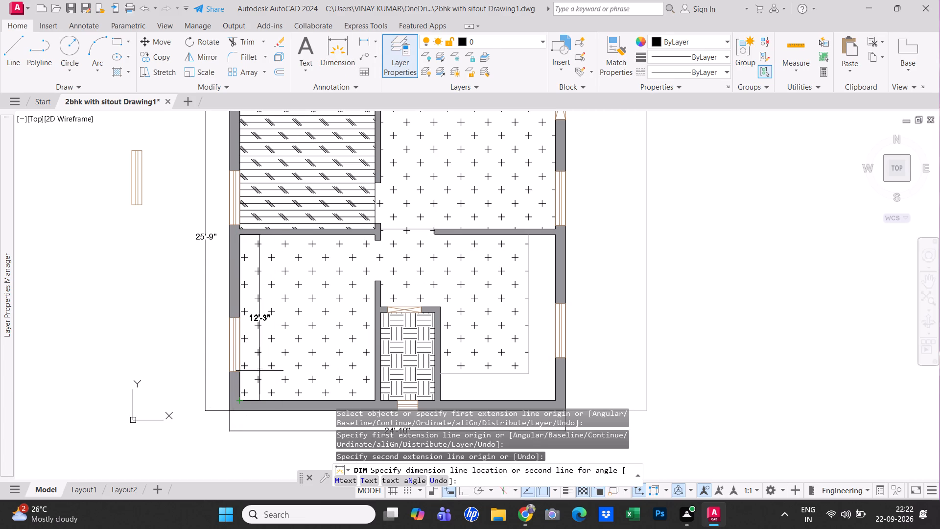
left_click(260, 371)
right_click(305, 369)
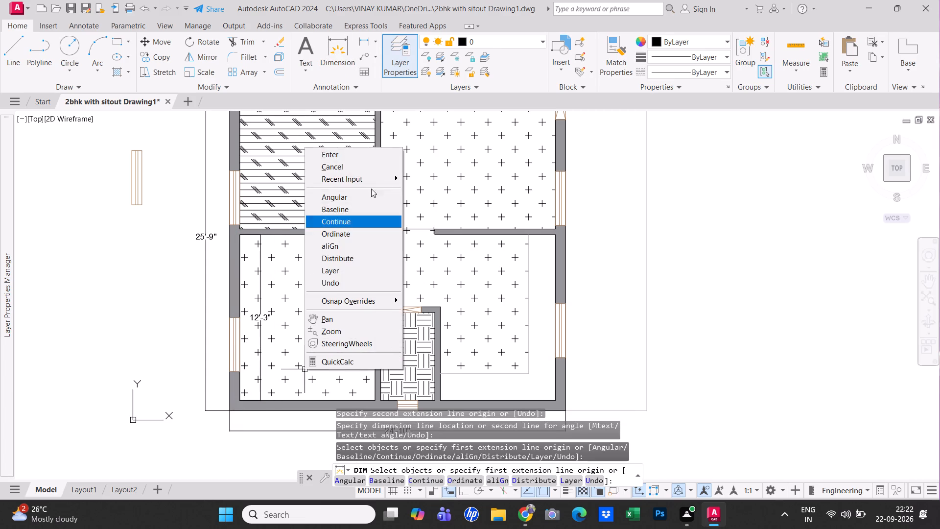
left_click(378, 153)
Dimension the lower-left room's inner width along its bottom wall, placing the dimension line inside the room.
left_click(618, 210)
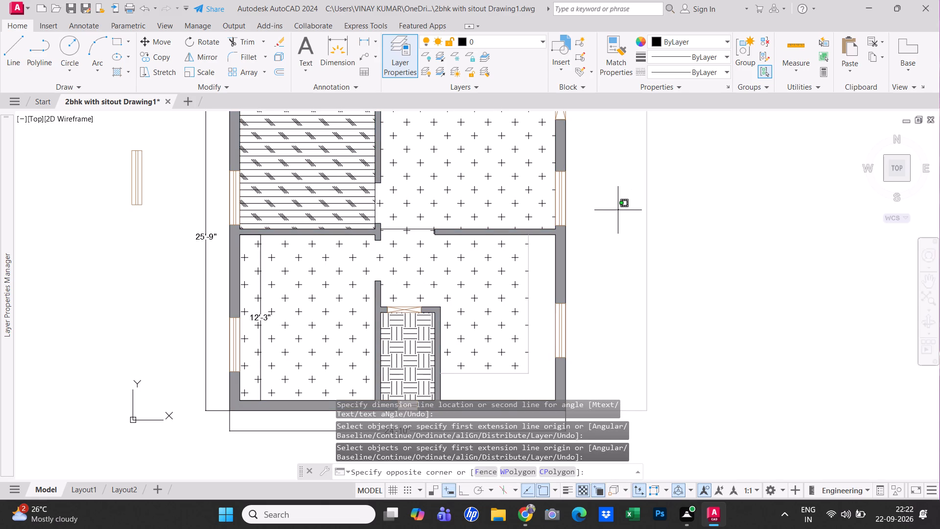
right_click(618, 210)
left_click(634, 214)
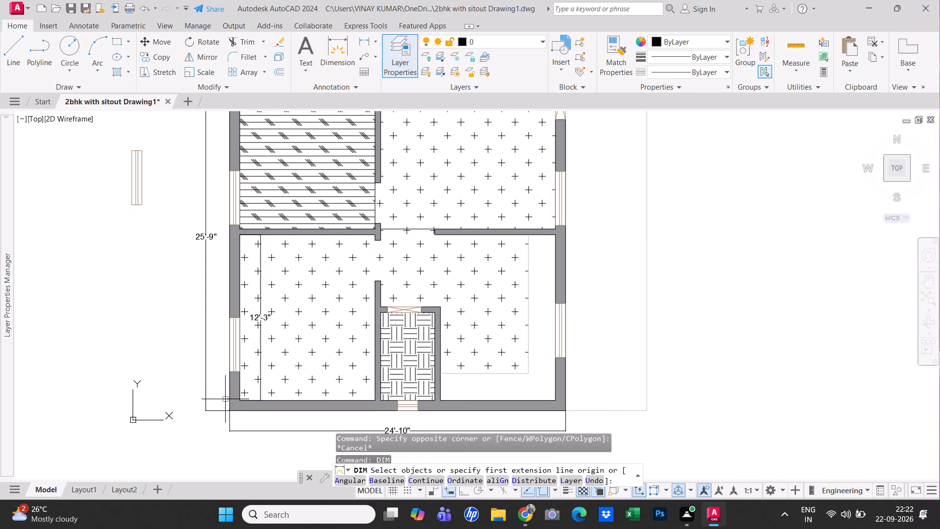
left_click(240, 398)
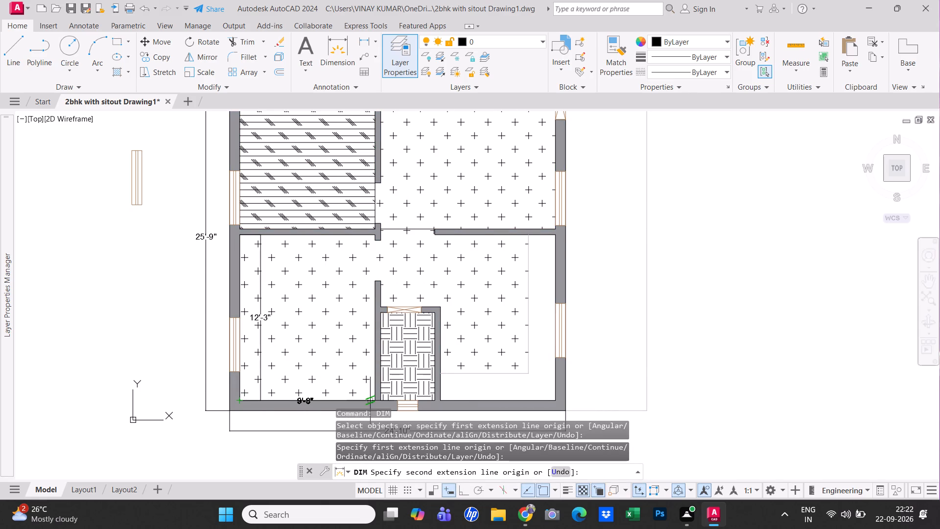
left_click(375, 399)
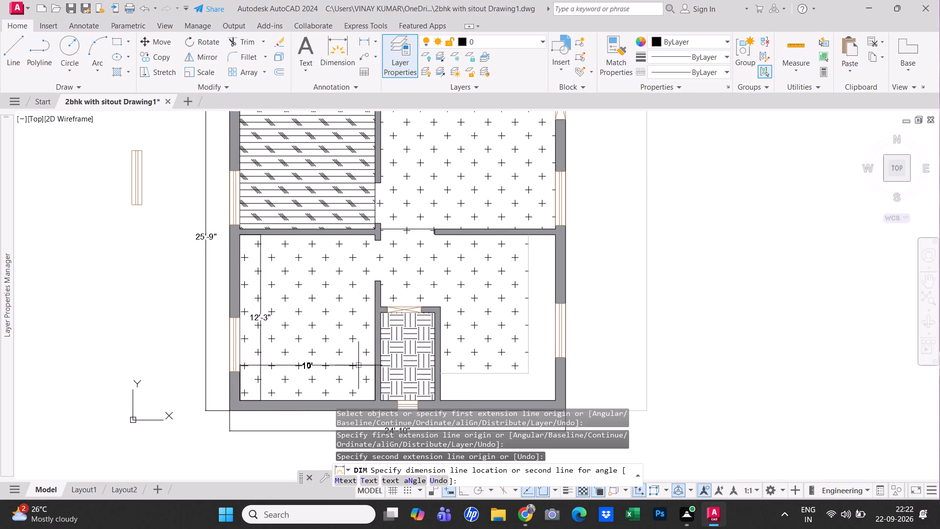
left_click(359, 371)
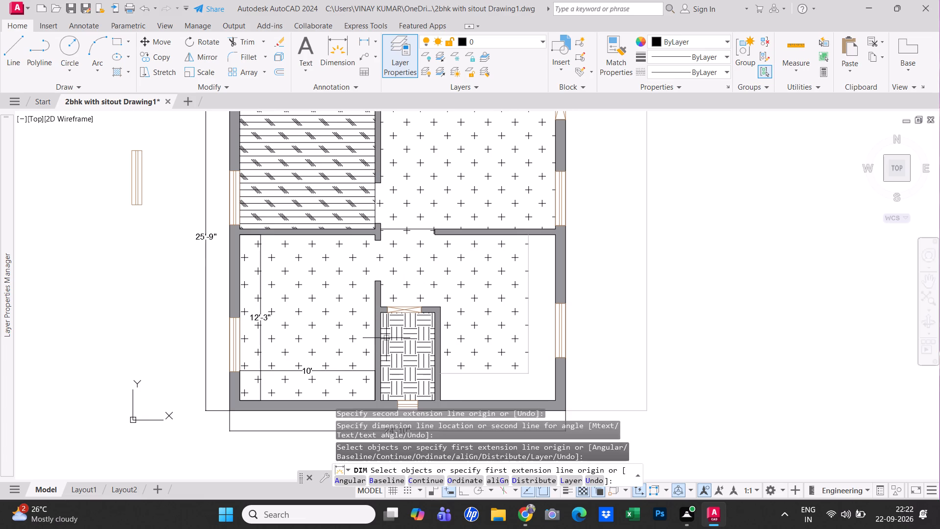
Dimension the small basket-weave-hatched room's inner length and its width out to the right wall's outer face, with both dimension lines inside.
left_click_drag(381, 339, 386, 343)
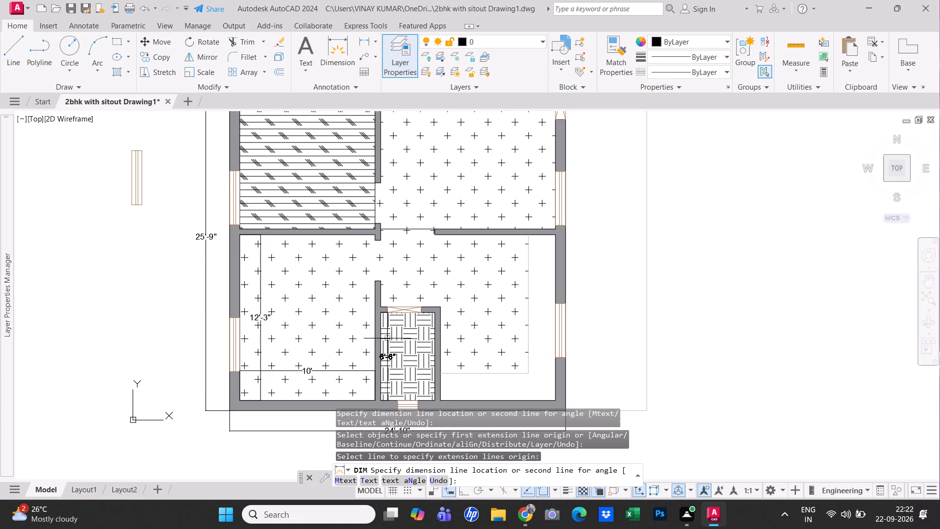
left_click(387, 338)
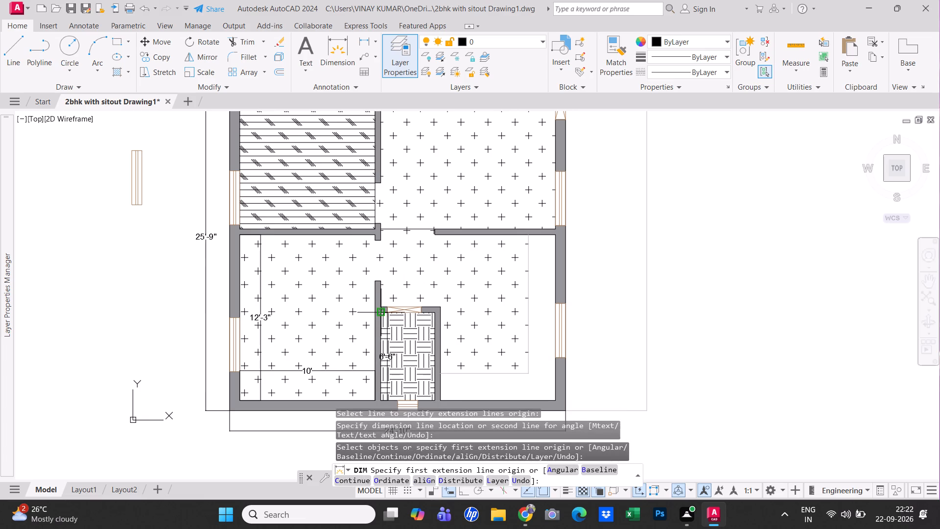
left_click(381, 315)
left_click(438, 312)
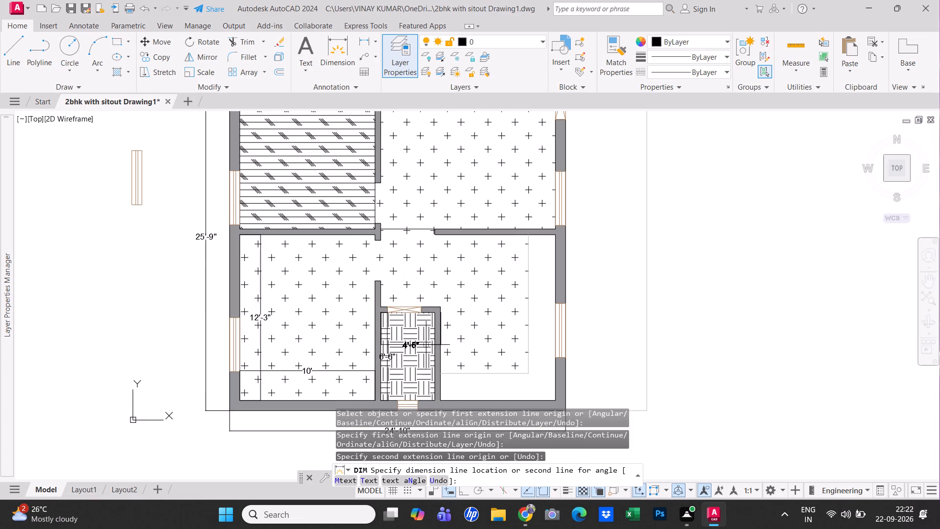
left_click(425, 344)
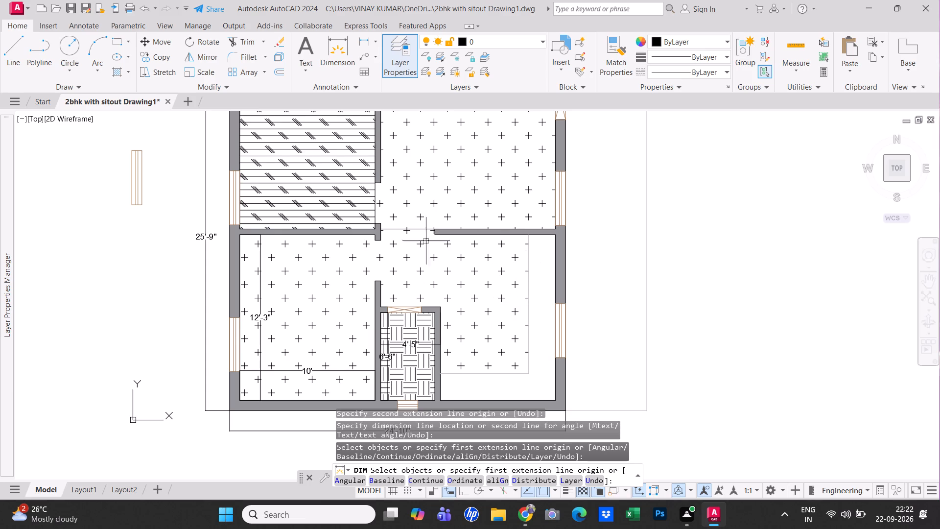
Dimension the upper-left room's inner width from its bottom wall edge, placing the dimension line inside the hatched floor.
middle_click_drag(437, 286, 434, 370)
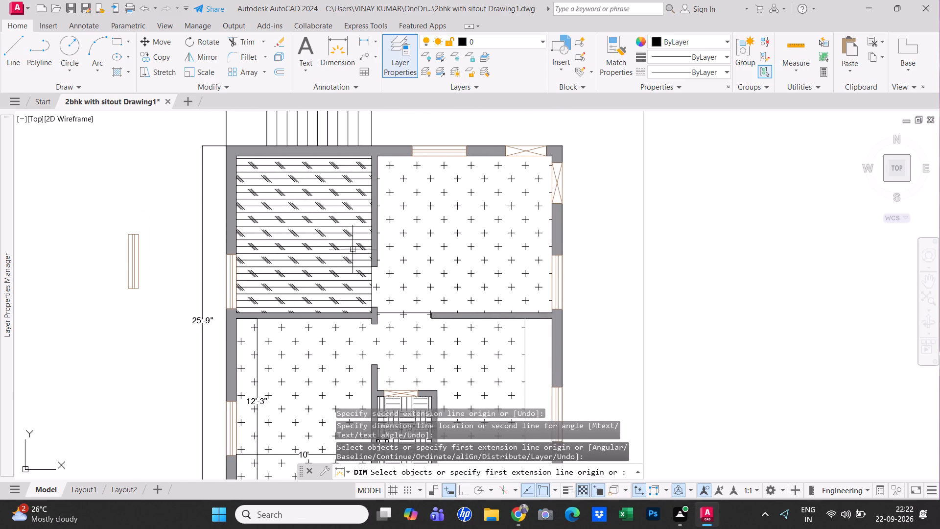
left_click(279, 312)
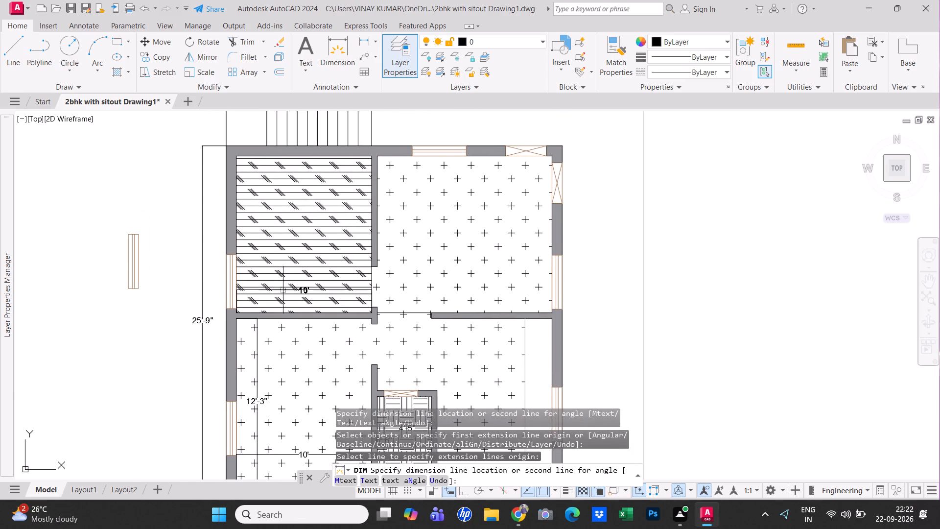
left_click(285, 270)
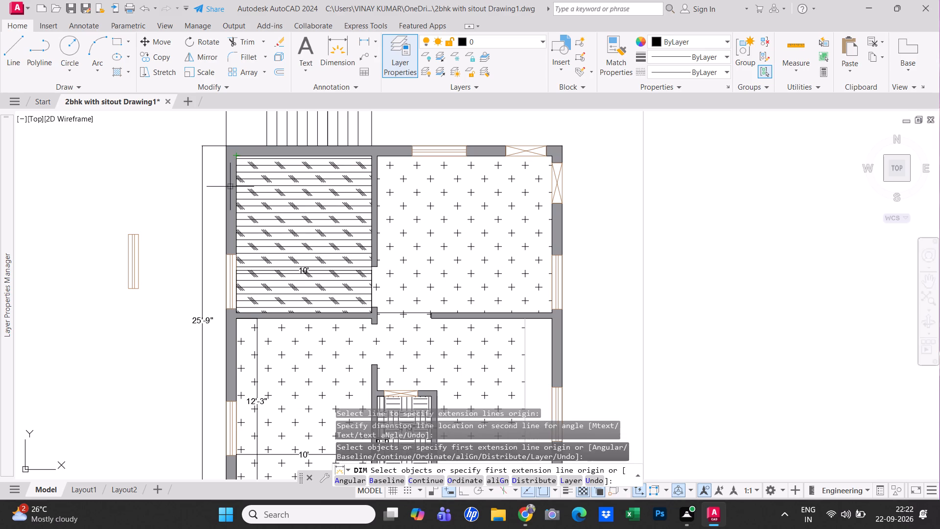
Dimension the upper-left room's inner length along its left wall, placing the dimension line inside the hatched floor.
left_click(235, 186)
left_click(258, 193)
Dimension the widths of the window and the crossed door symbol in the top wall, placing both dimension lines above the wall.
scroll(394, 238, "down", 1)
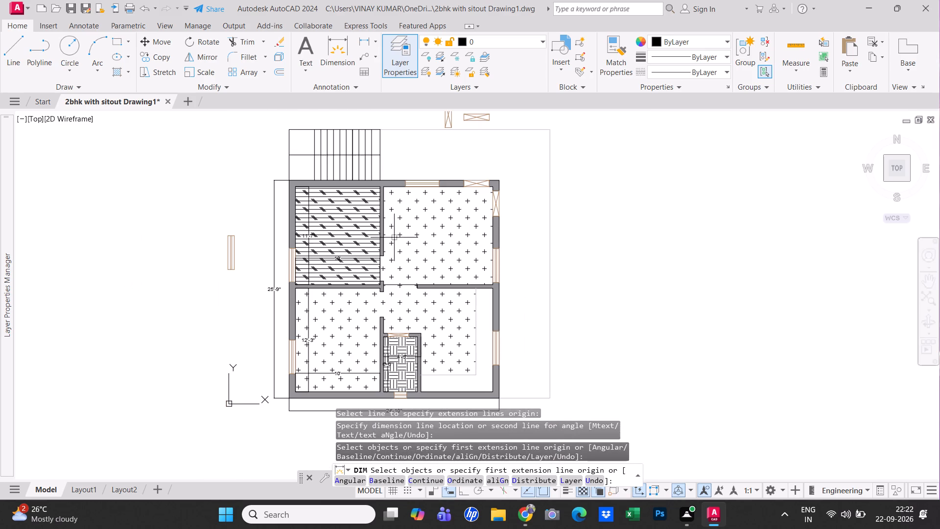
scroll(423, 181, "up", 2)
left_click(420, 179)
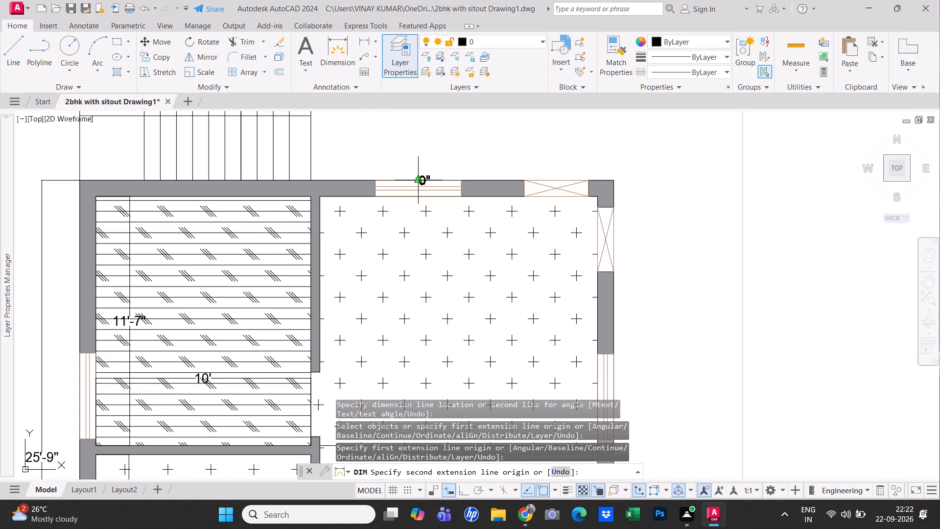
key("Escape")
right_click_drag(437, 162, 436, 168)
left_click(489, 171)
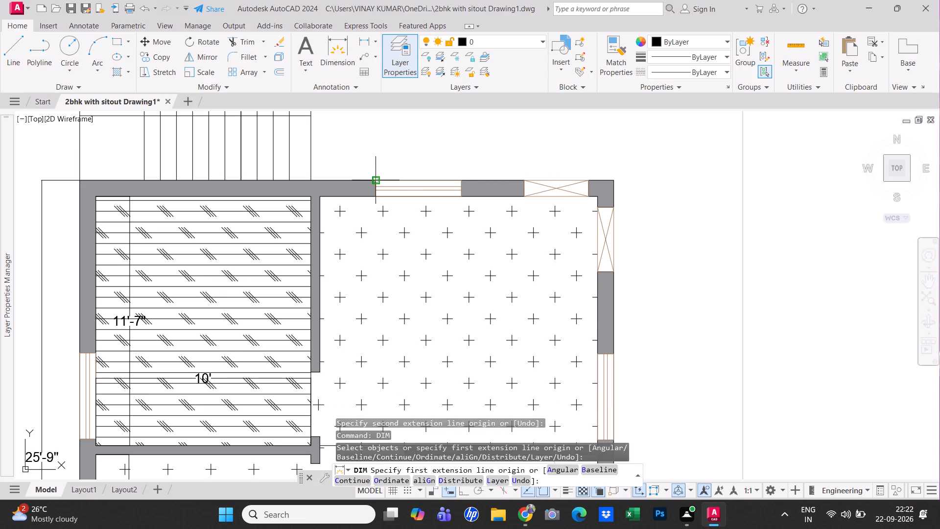
left_click(403, 187)
left_click(413, 166)
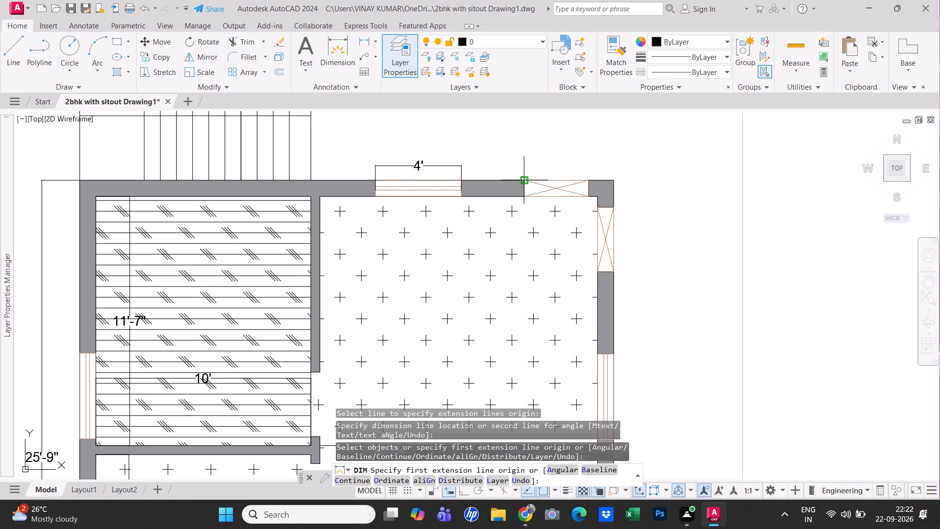
left_click(527, 182)
left_click(589, 181)
left_click(587, 157)
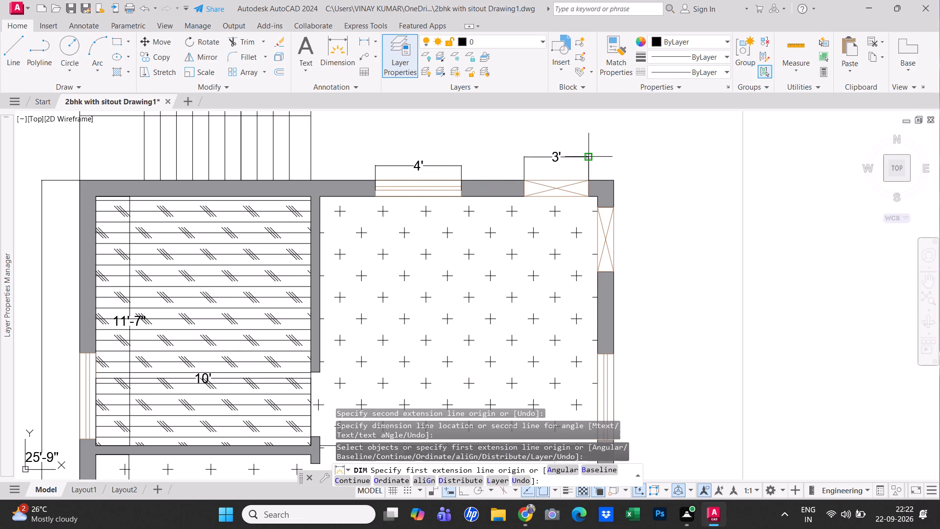
Dimension the lower-right room's inner width along its bottom wall and its length along its right wall, with both dimension lines inside.
scroll(594, 210, "down", 2)
middle_click_drag(599, 299, 524, 200)
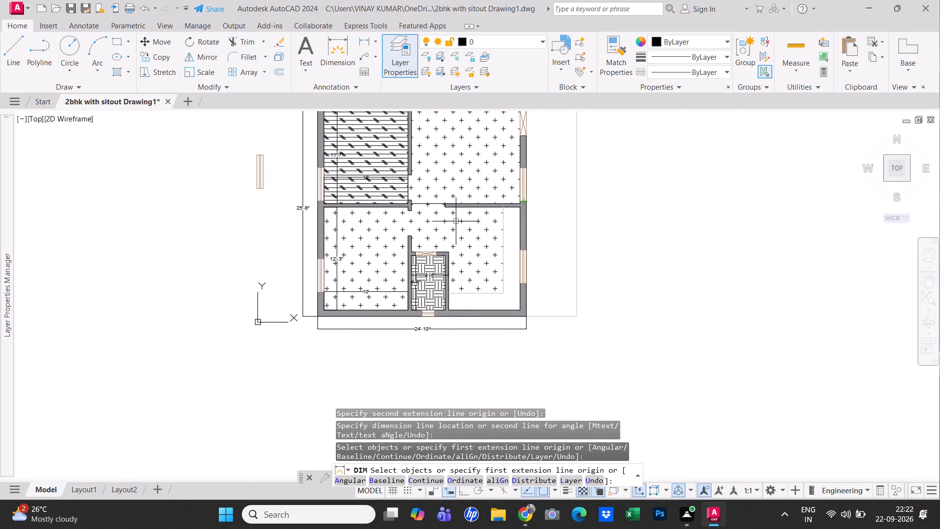
scroll(539, 251, "up", 1)
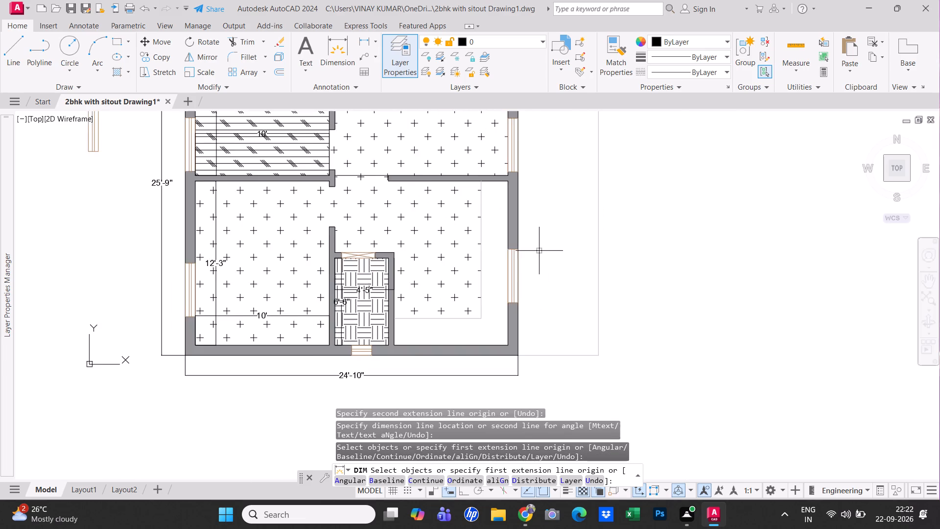
scroll(536, 253, "down", 1)
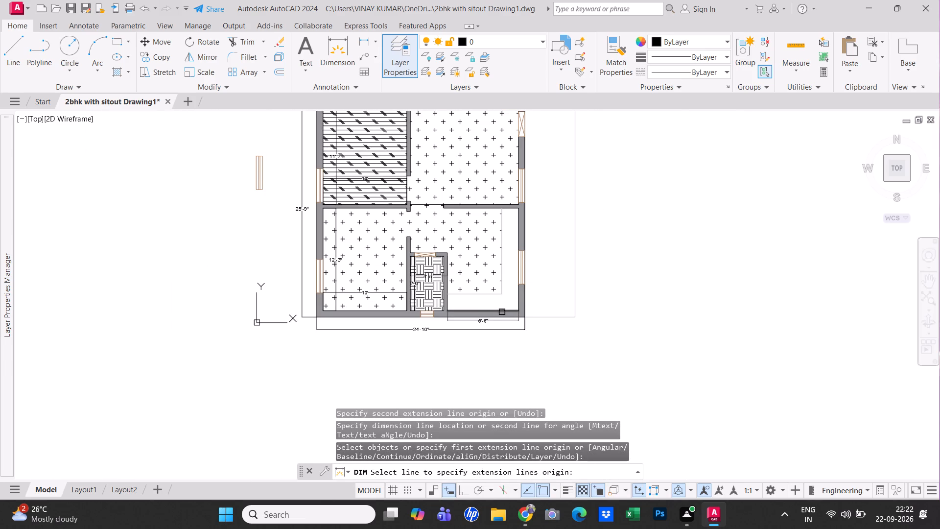
left_click(502, 312)
left_click(501, 299)
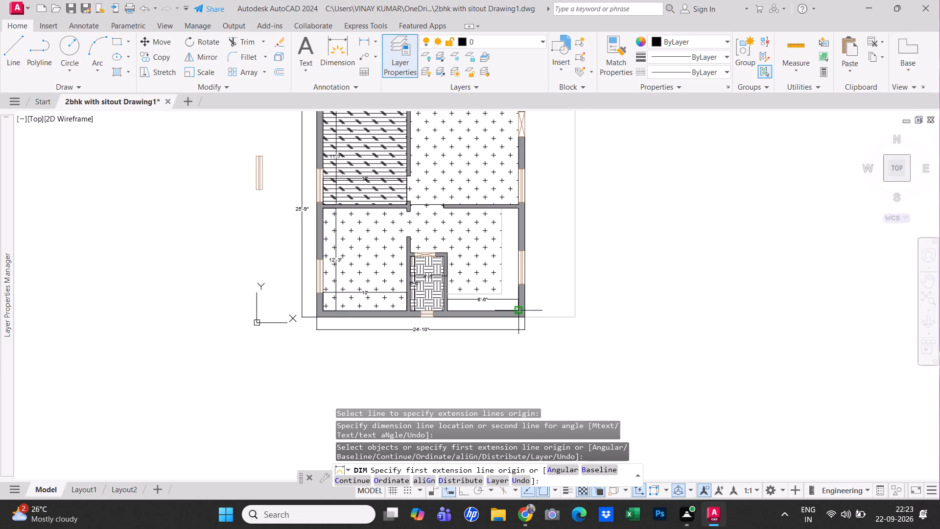
left_click(518, 313)
left_click(518, 211)
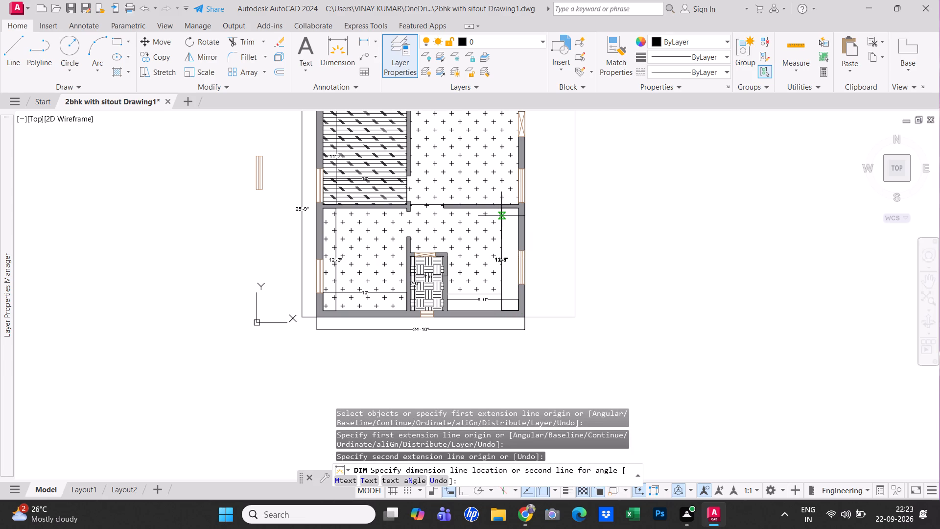
left_click(510, 215)
right_click(569, 207)
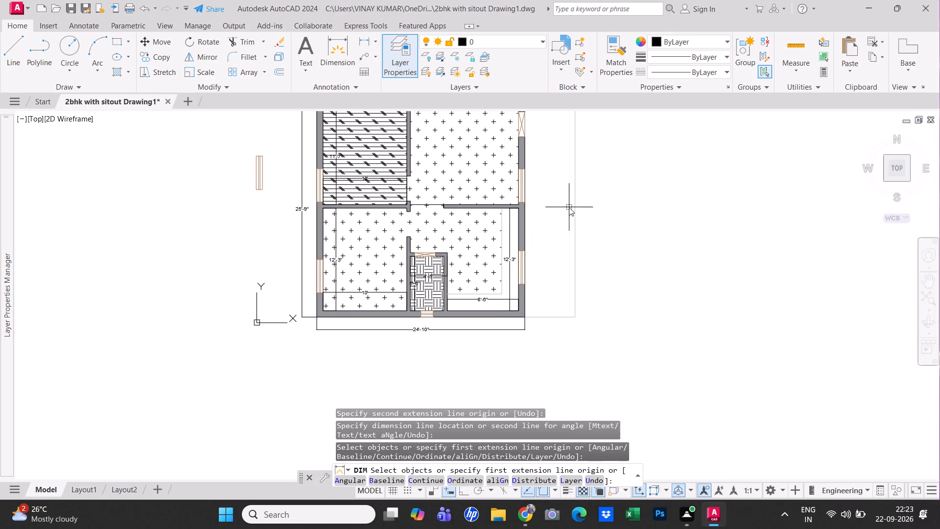
left_click(579, 212)
Look over the whole floor plan and check the placed room, opening and overall dimensions.
scroll(521, 256, "down", 2)
scroll(544, 246, "up", 1)
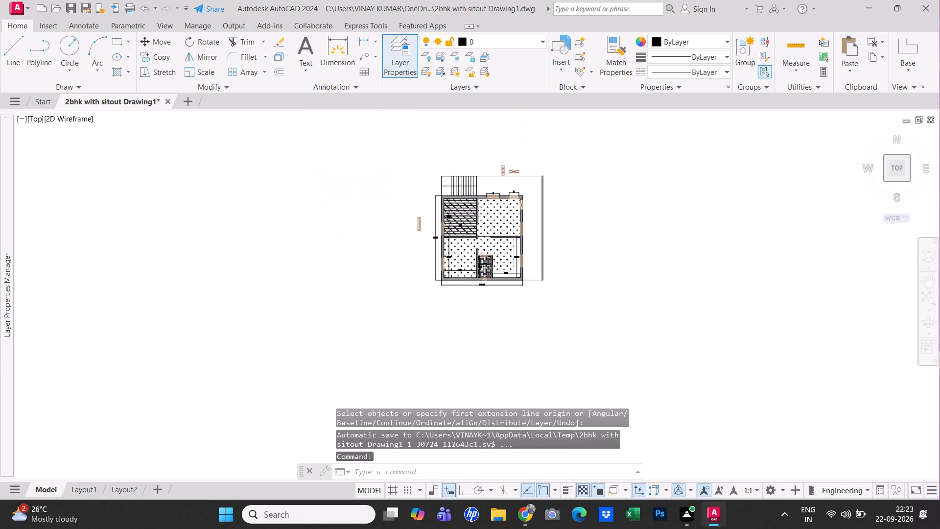
scroll(544, 246, "up", 1)
middle_click_drag(528, 256, 527, 334)
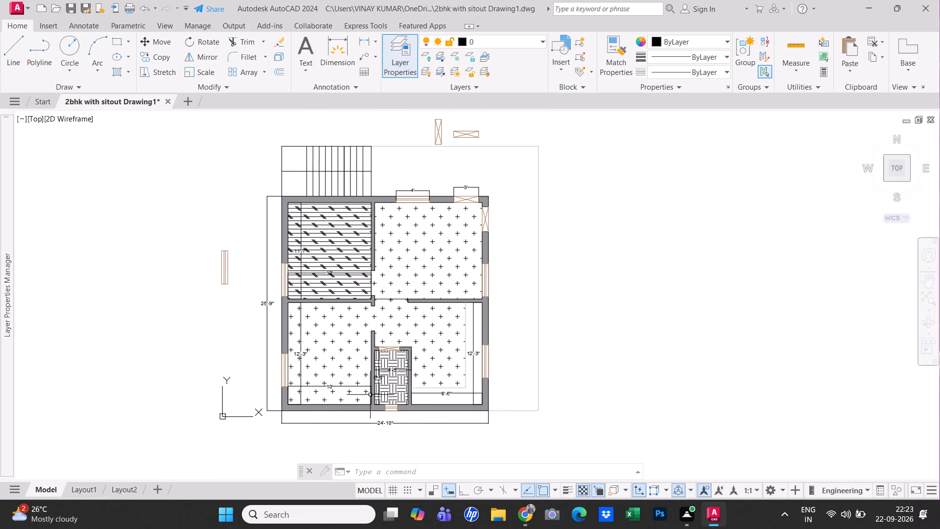
scroll(395, 324, "up", 1)
scroll(396, 324, "down", 1)
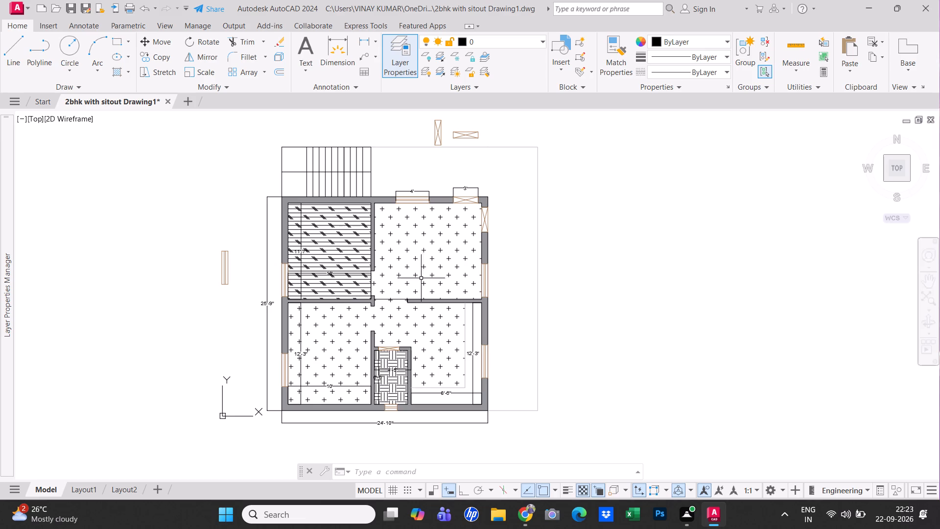
scroll(455, 234, "up", 1)
middle_click_drag(455, 237, 438, 330)
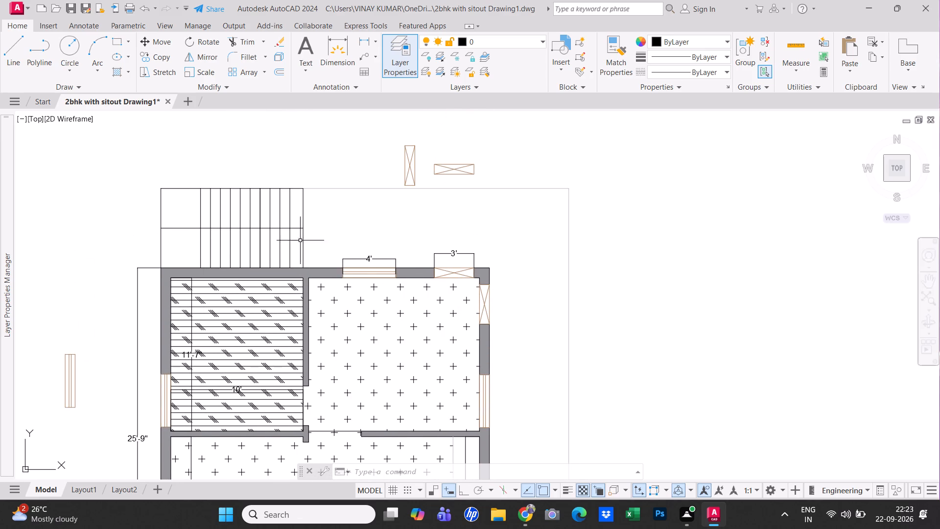
scroll(368, 266, "down", 3)
scroll(398, 343, "up", 2)
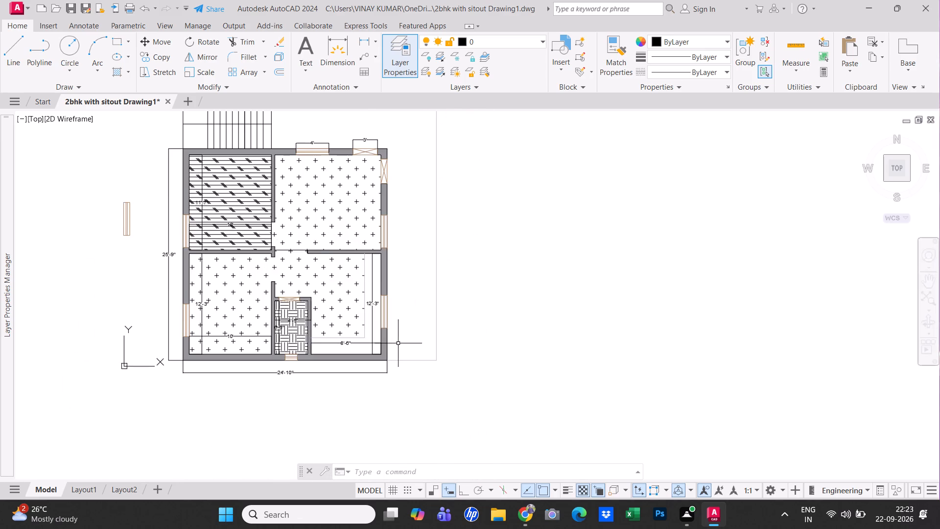
scroll(398, 343, "up", 1)
middle_click_drag(408, 409, 409, 414)
scroll(409, 414, "down", 1)
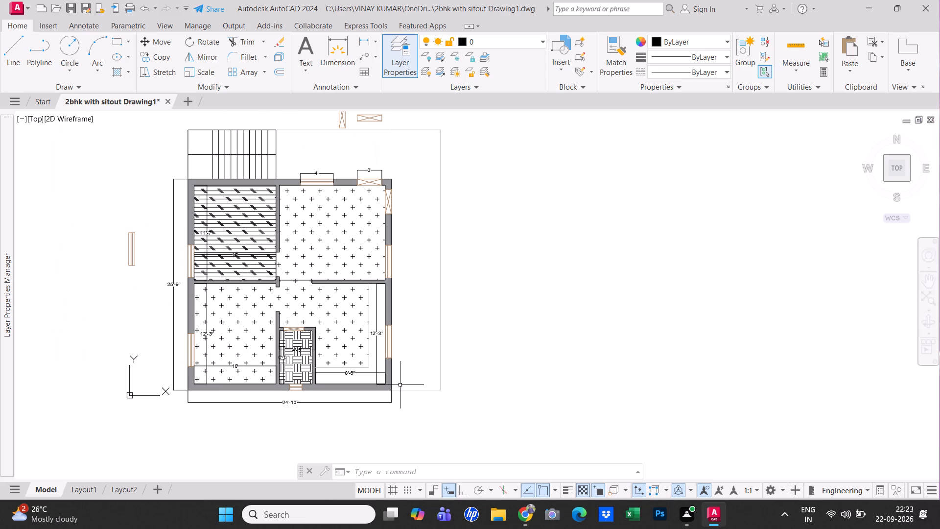
scroll(352, 326, "down", 1)
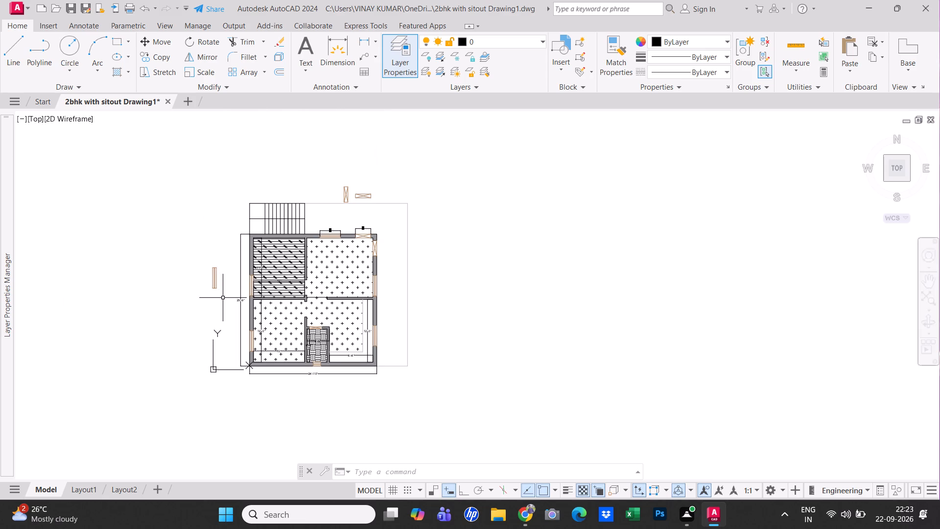
Copy the loose window symbol and the two loose crossed door symbols to the empty area well right of the plan.
left_click(222, 293)
left_click(187, 253)
scroll(354, 199, "up", 2)
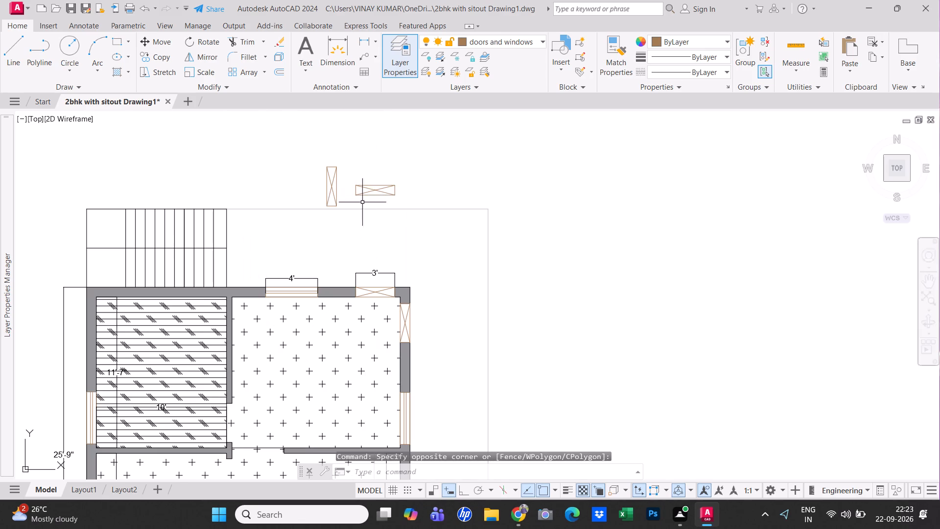
left_click(398, 202)
left_click(318, 172)
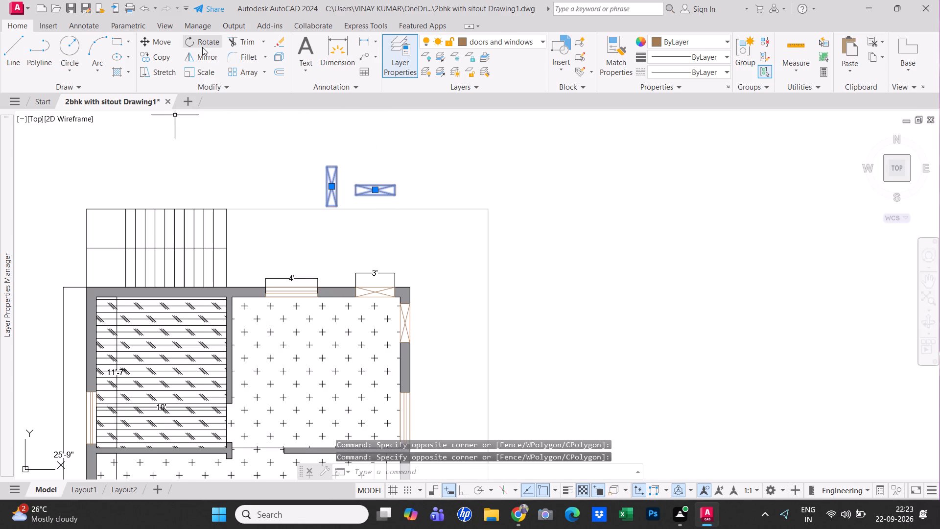
left_click(170, 57)
left_click(314, 171)
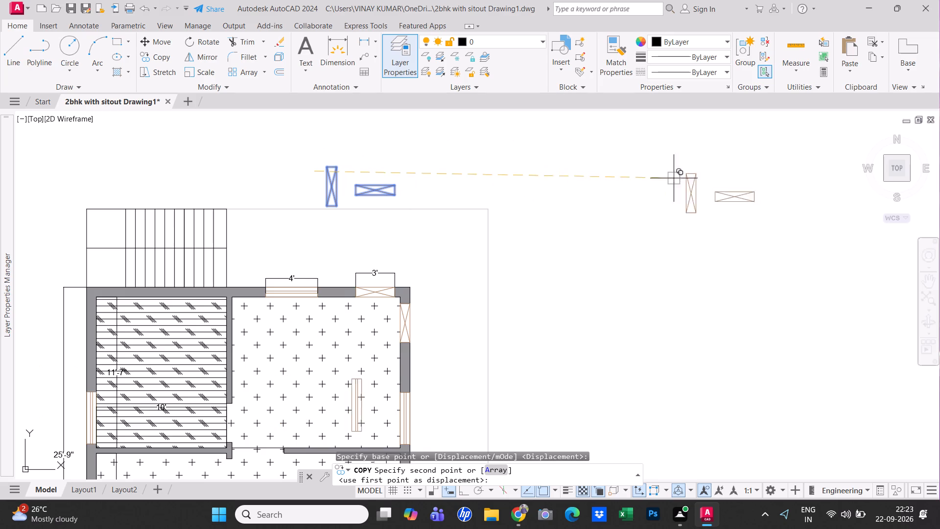
scroll(791, 170, "down", 4)
middle_click_drag(748, 176, 369, 269)
left_click(517, 261)
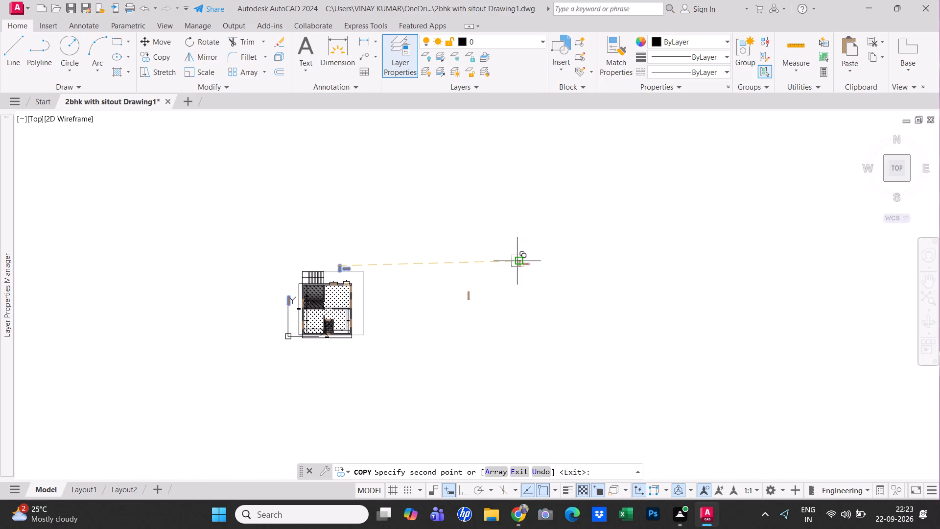
scroll(395, 320, "up", 2)
key("Escape")
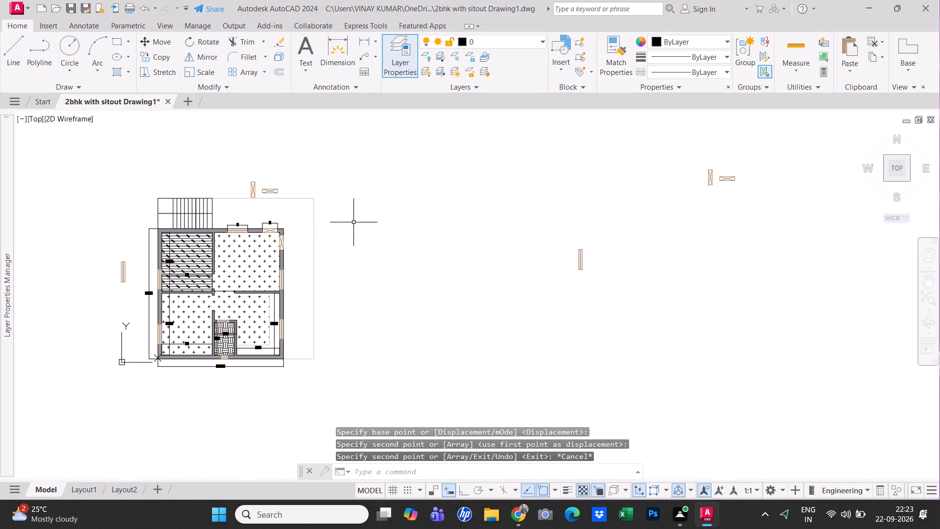
Erase the original loose door symbols above the plan and the loose window symbol beside its left wall.
left_click(301, 192)
left_click(247, 183)
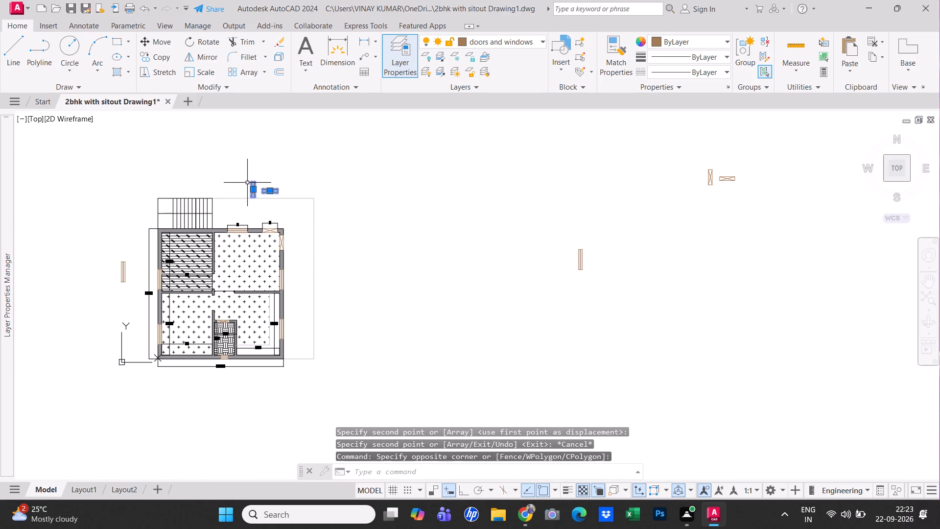
type("e")
key("space")
left_click(117, 304)
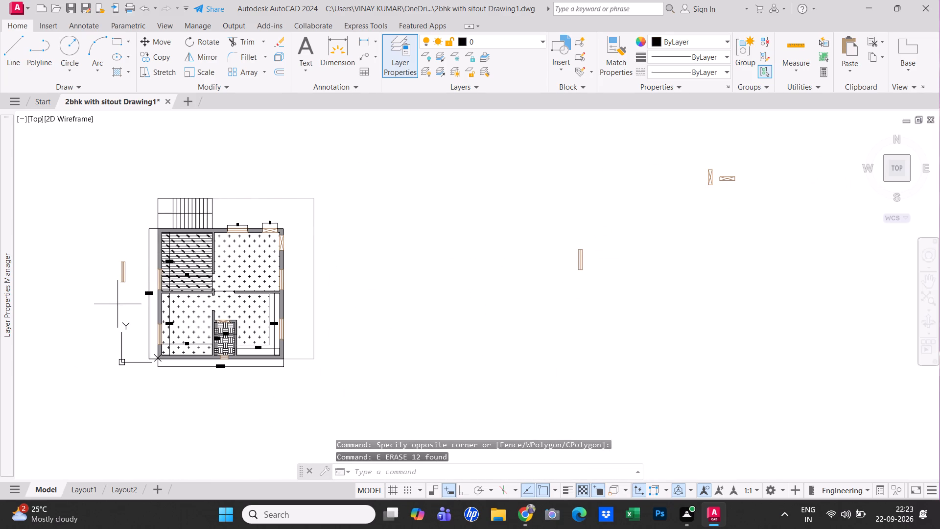
left_click(124, 249)
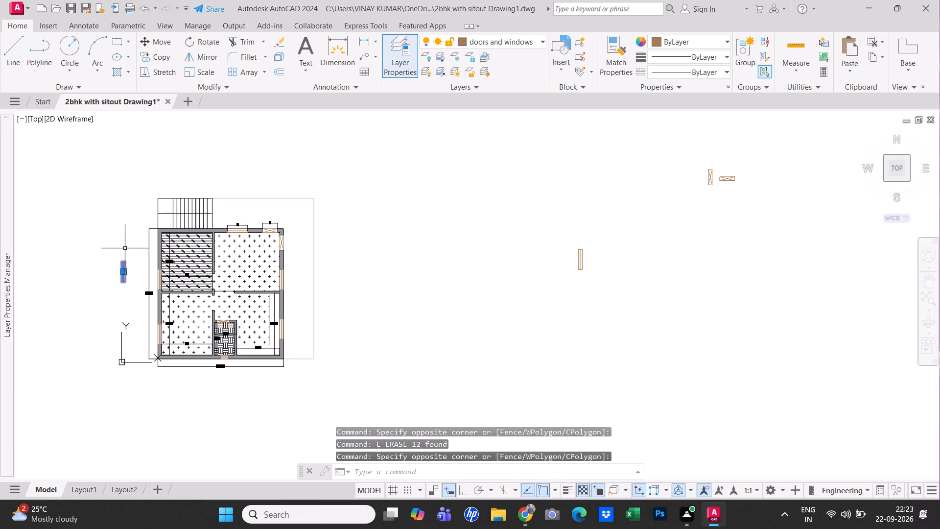
type("e")
key("space")
key("Escape")
key("Escape")
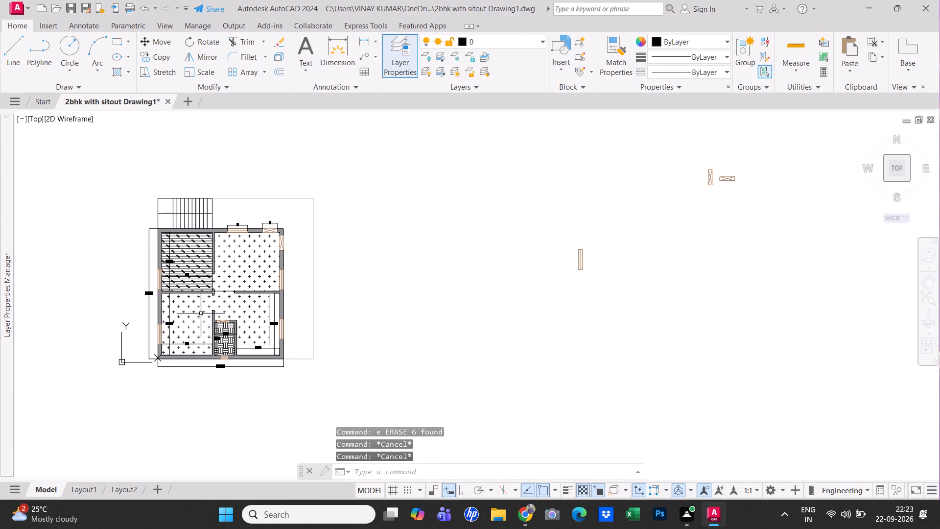
Move the entire floor plan with its staircase, hatches and dimensions up and to the right, away from the drawing origin.
scroll(238, 316, "up", 1)
middle_click_drag(264, 362, 291, 377)
scroll(298, 372, "down", 1)
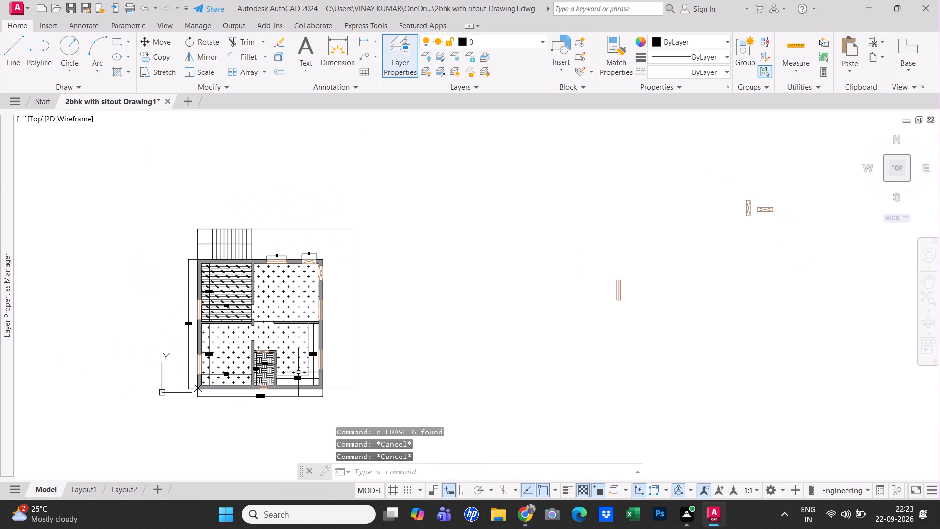
left_click(372, 404)
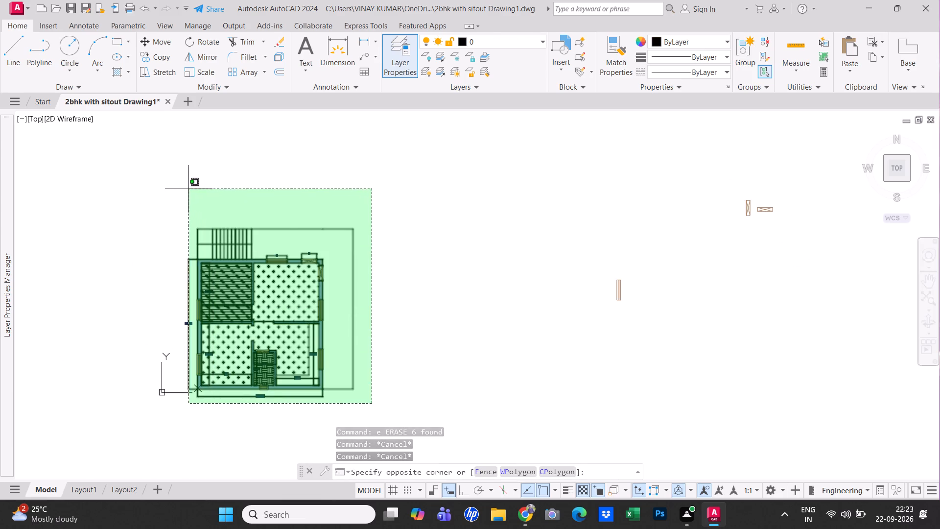
left_click(176, 184)
left_click(150, 61)
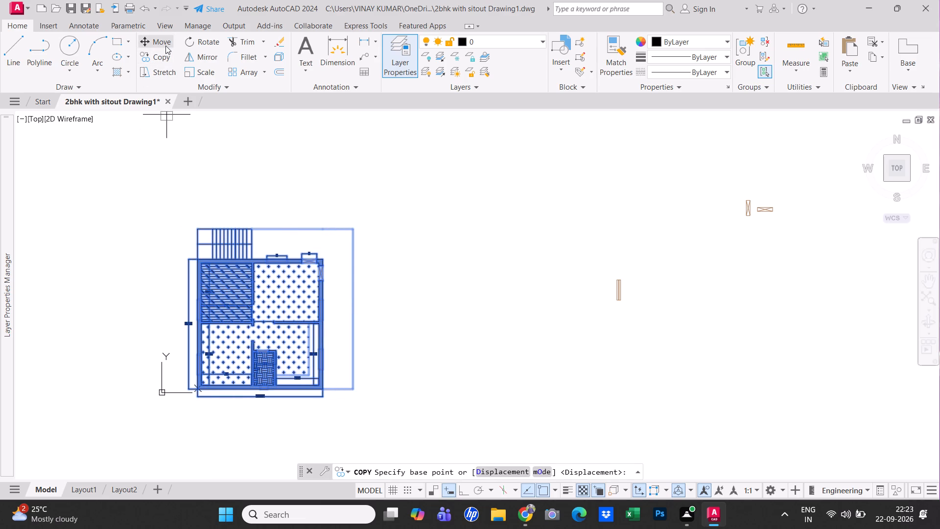
left_click(165, 46)
left_click(181, 161)
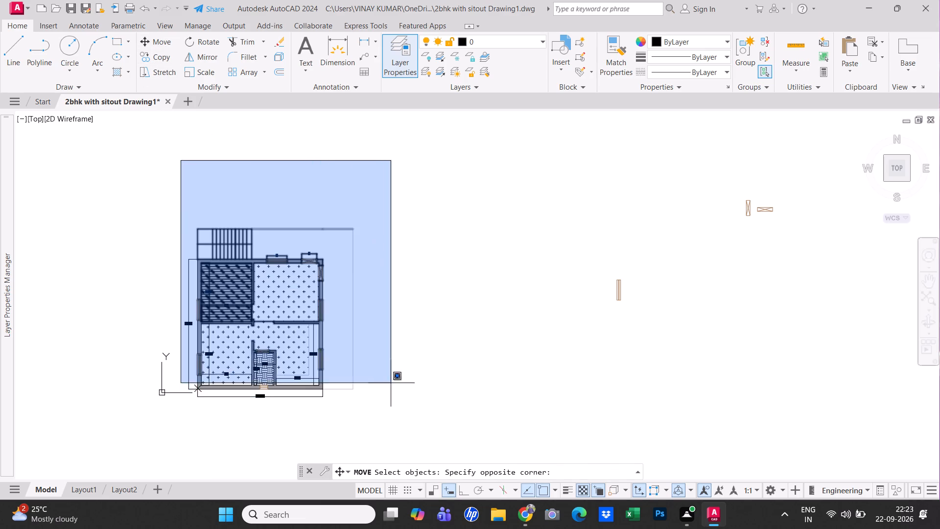
left_click(402, 433)
key("space")
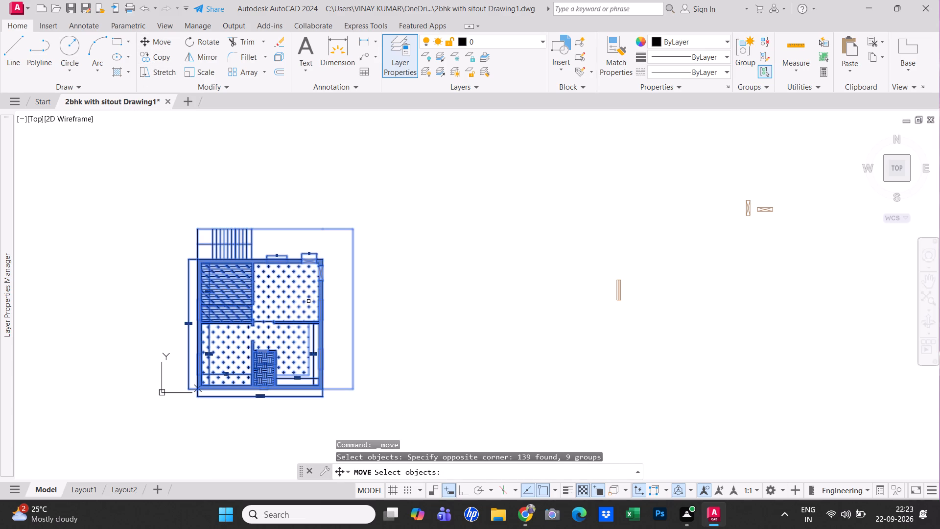
left_click(304, 298)
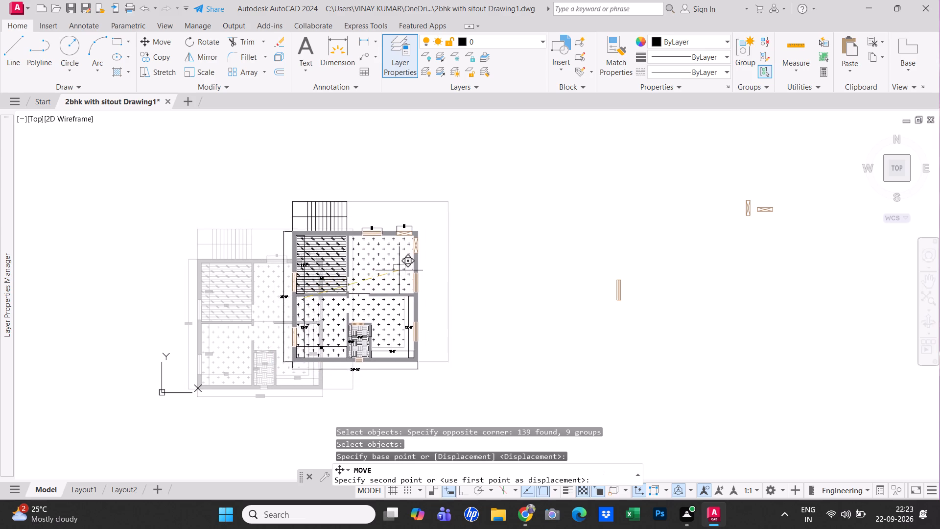
left_click(394, 254)
key("Escape")
key("Escape")
scroll(405, 304, "up", 1)
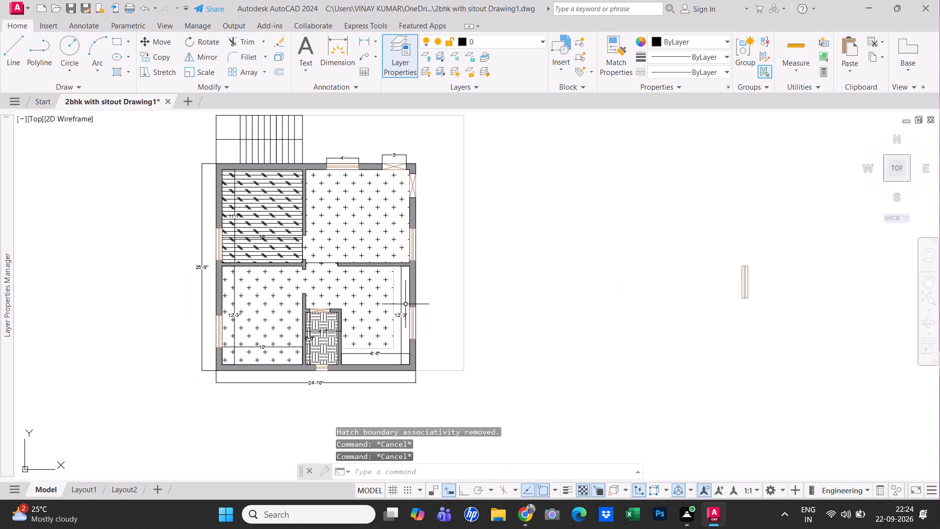
Draw a boundary rectangle about 40' wide by 43' high around the floor plan, staircase and dimensions.
middle_click_drag(408, 314, 383, 339)
middle_click(383, 339)
scroll(383, 339, "down", 1)
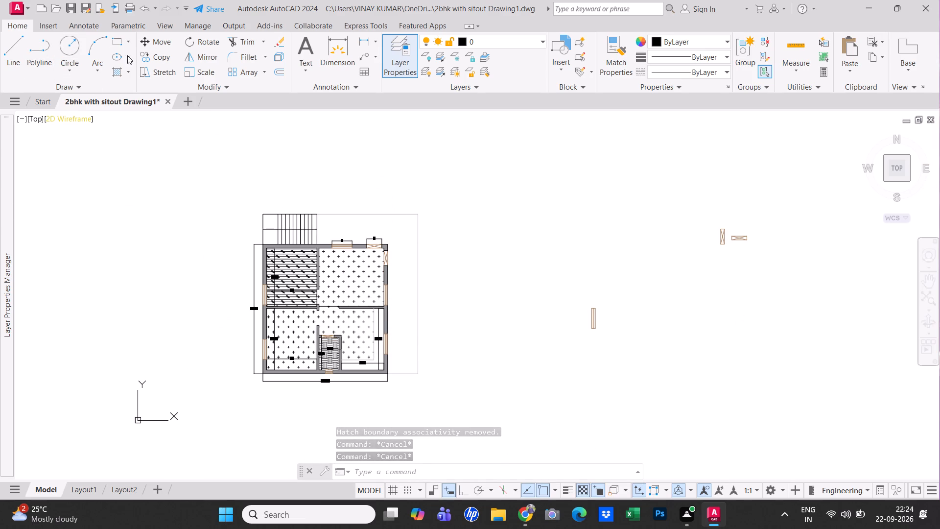
left_click(117, 43)
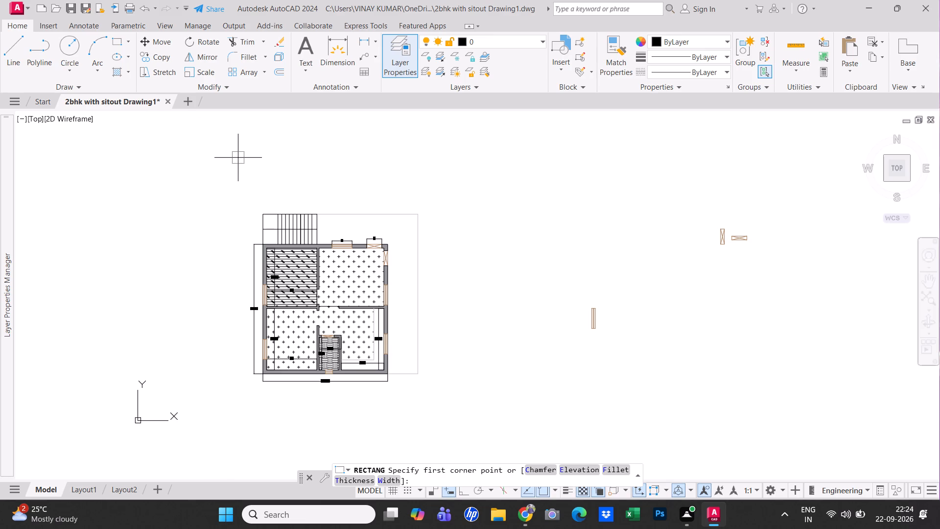
left_click(252, 393)
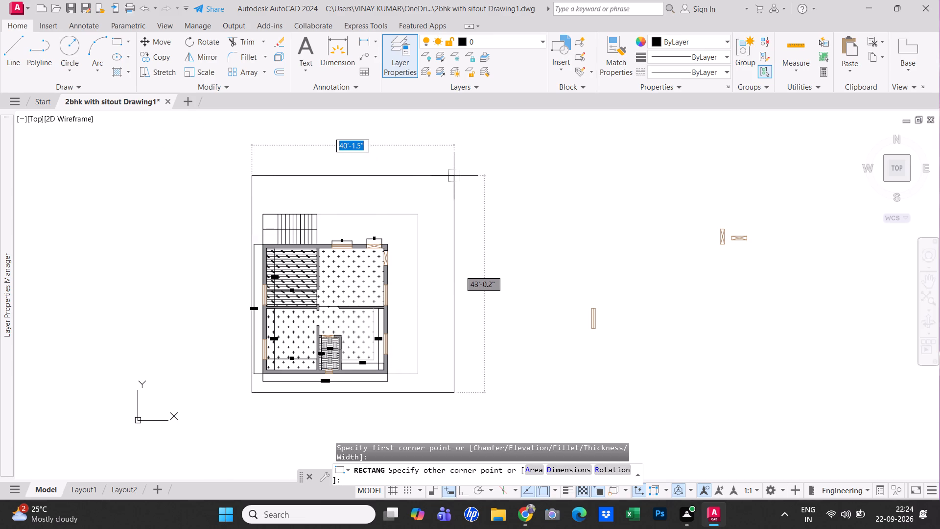
left_click(453, 176)
key("Escape")
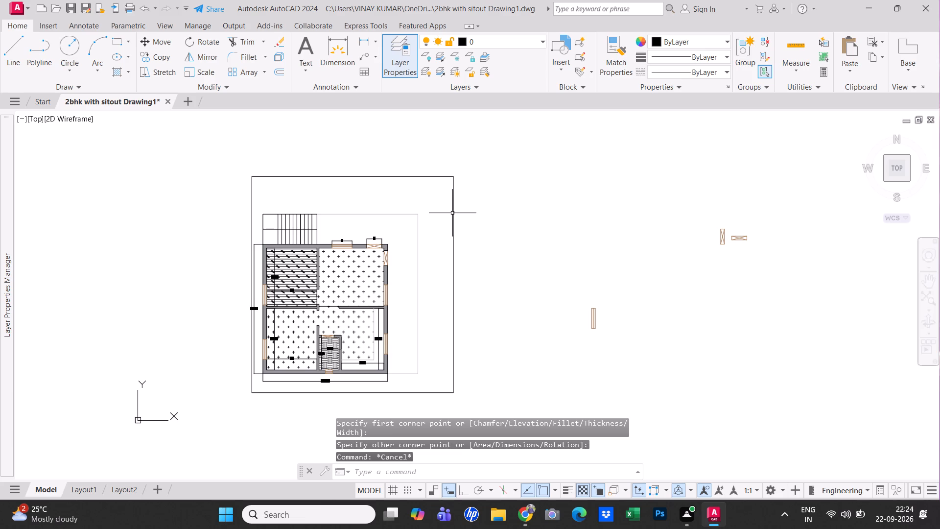
Stretch the boundary rectangle's left and right sides outward and its upper side up by about 5'-8", enlarging the plot around the plan.
left_click(452, 214)
left_click(455, 286)
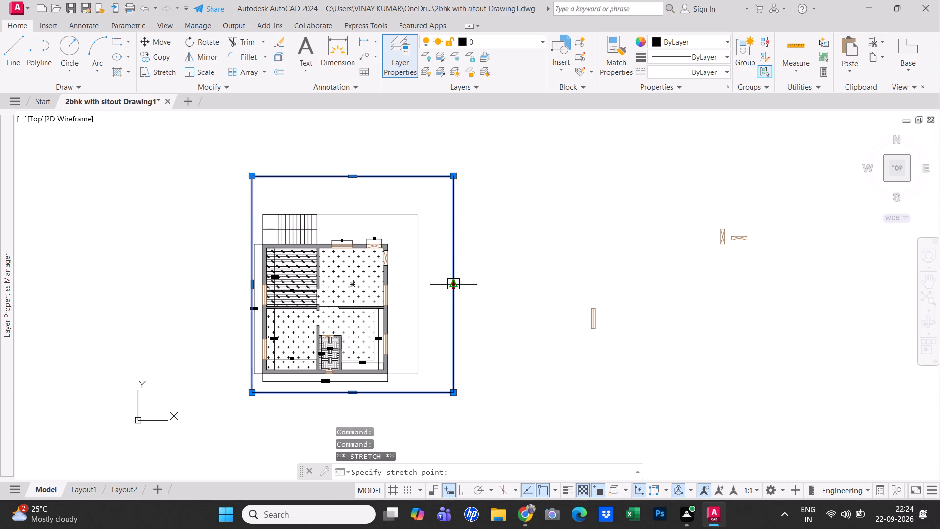
left_click(469, 282)
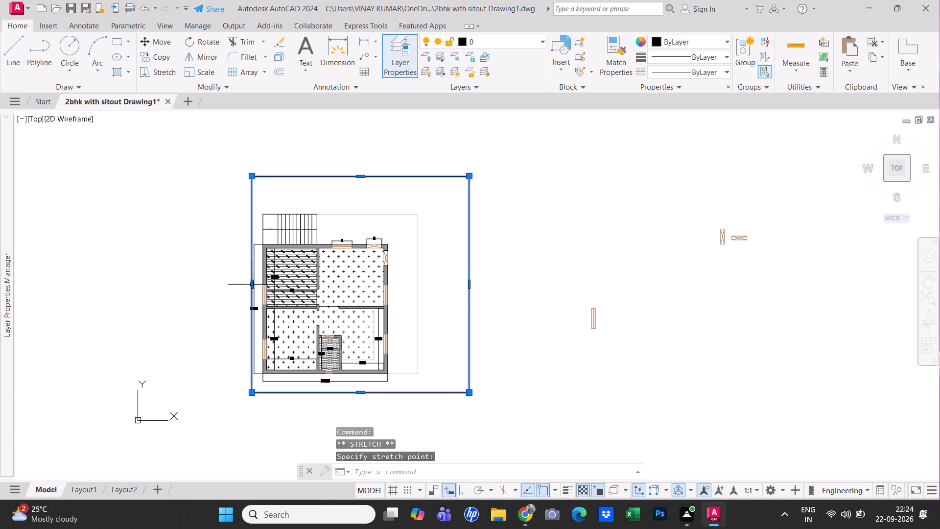
left_click(251, 288)
left_click(243, 286)
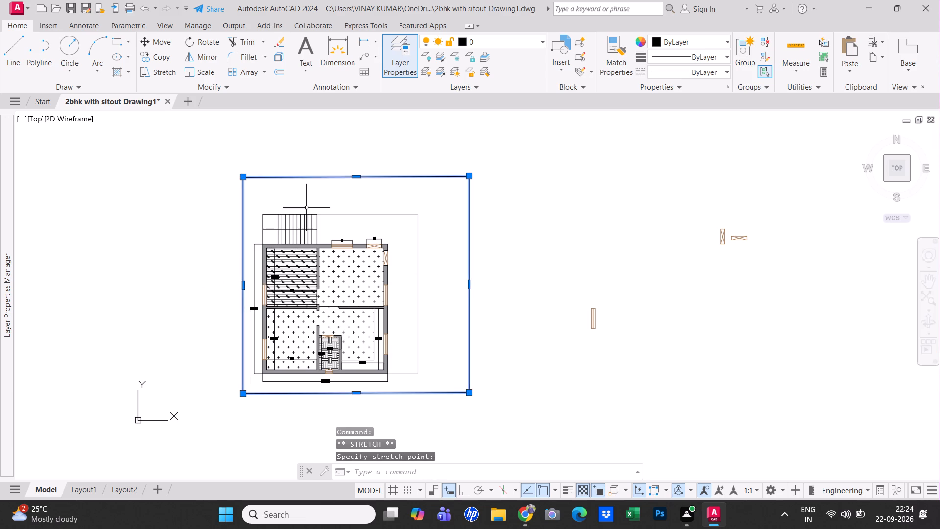
left_click(356, 179)
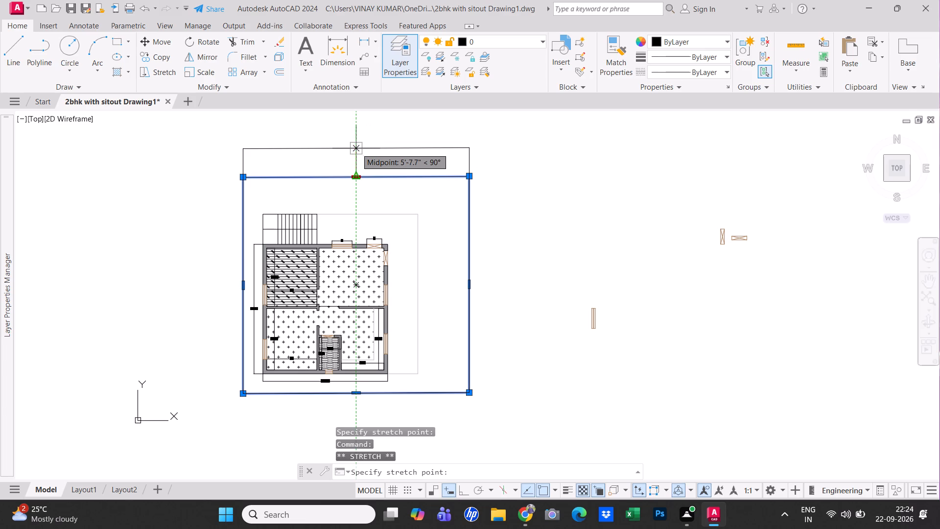
left_click(356, 148)
left_click(471, 270)
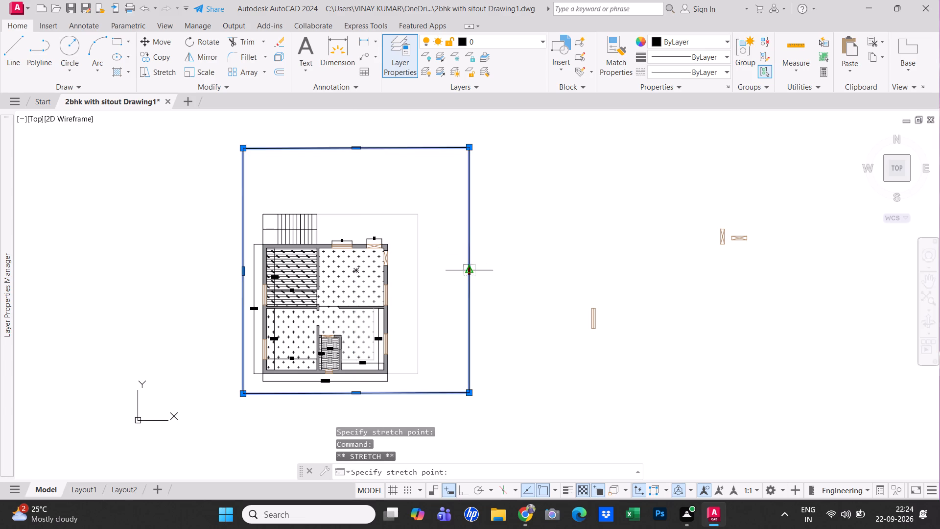
left_click(499, 274)
key("Escape")
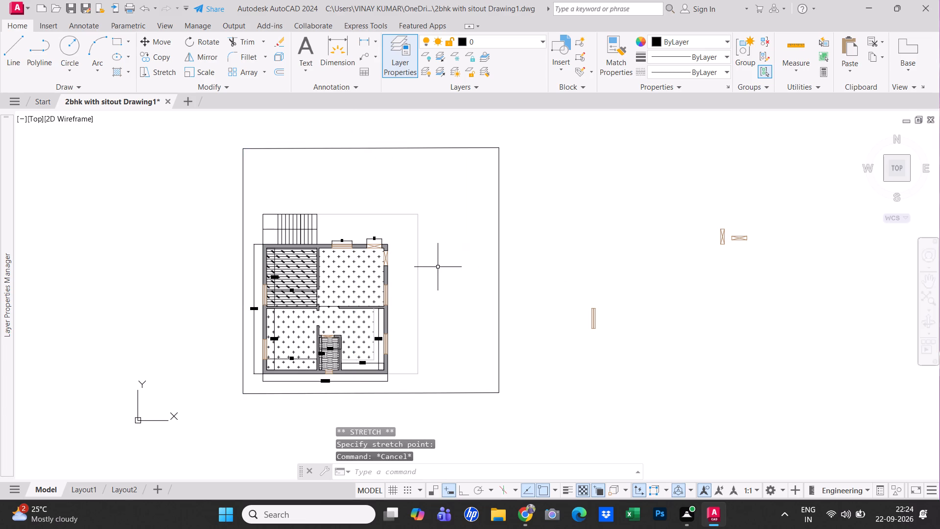
Draw a rectangle about 12'-5" by 8'-9" in the open area between the plan's right side and the boundary.
scroll(454, 299, "up", 1)
middle_click_drag(454, 299, 314, 270)
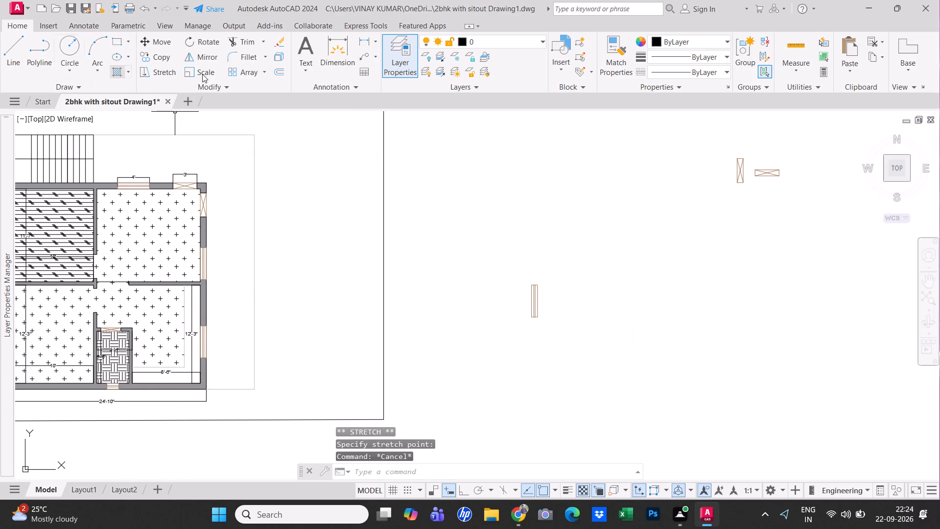
left_click(120, 42)
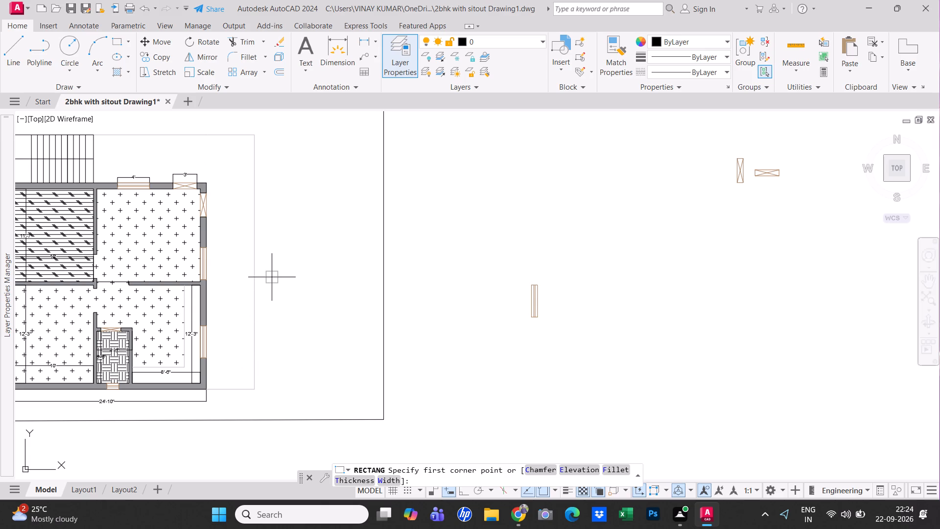
left_click(270, 260)
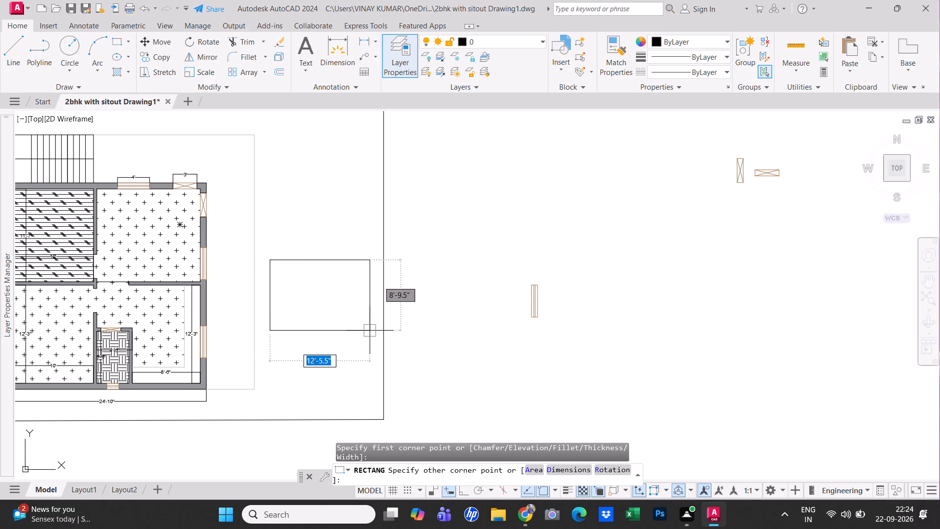
left_click(370, 331)
key("Escape")
key("Escape")
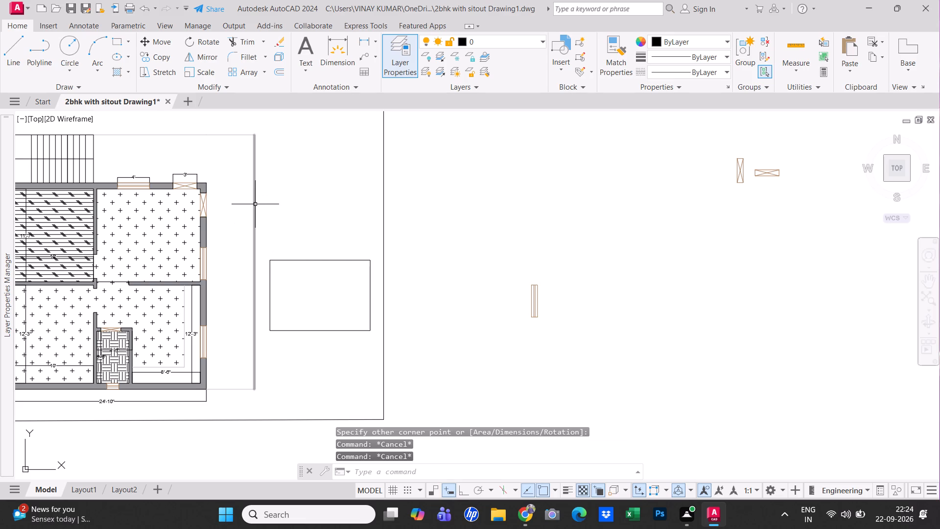
Hatch the small rectangle beside the plan with the FLEX pattern.
type("h")
key("space")
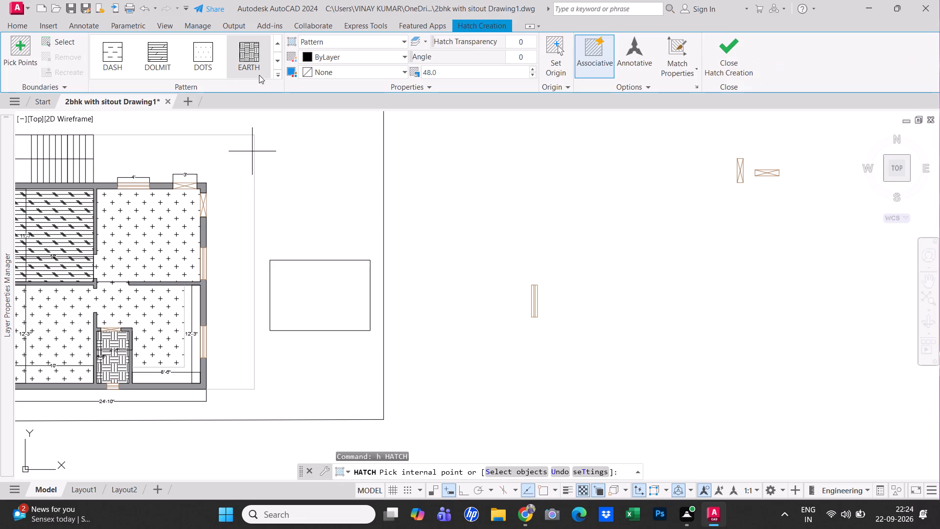
left_click(276, 77)
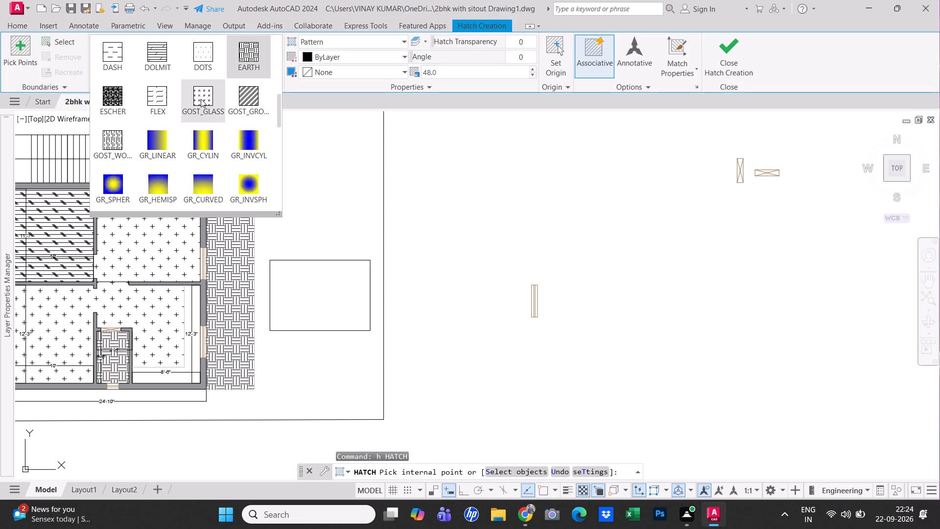
left_click(173, 110)
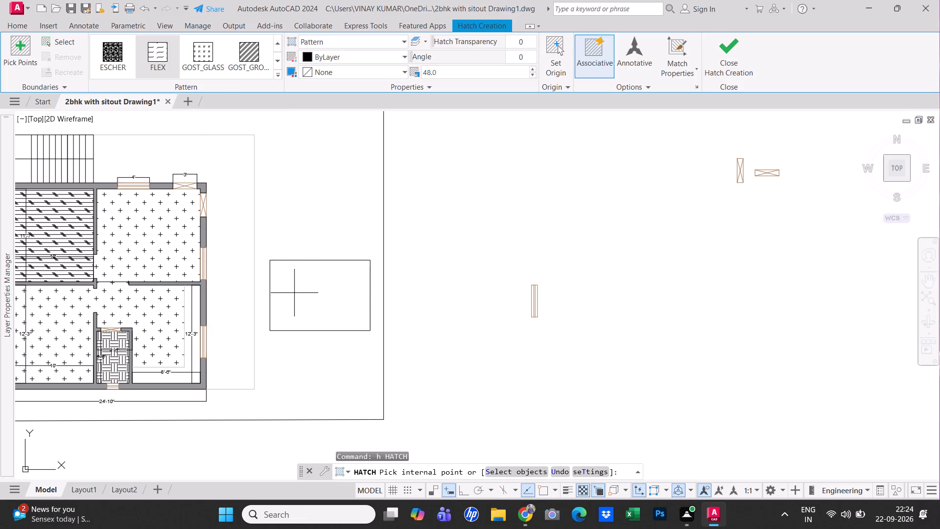
left_click(294, 293)
key("Escape")
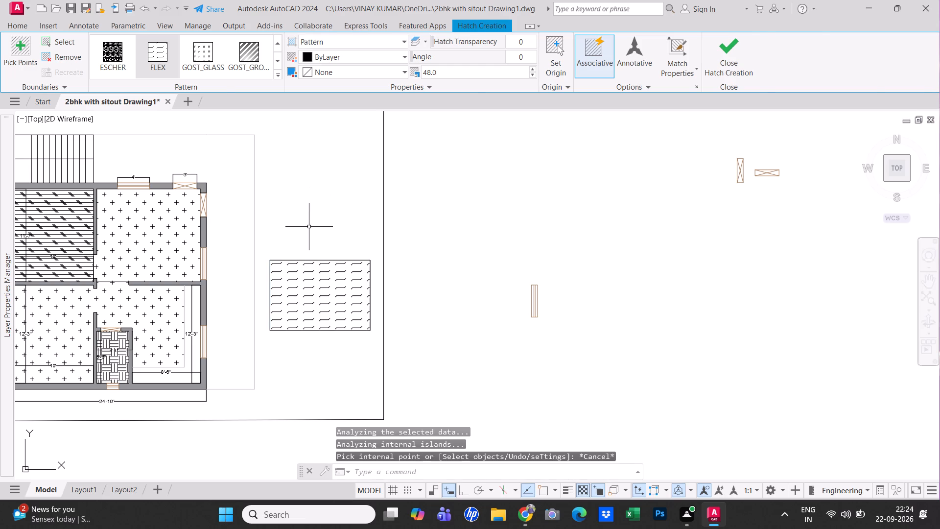
Change the FLEX hatch colour to light blue 122,175,223.
scroll(336, 263, "down", 2)
scroll(316, 219, "up", 1)
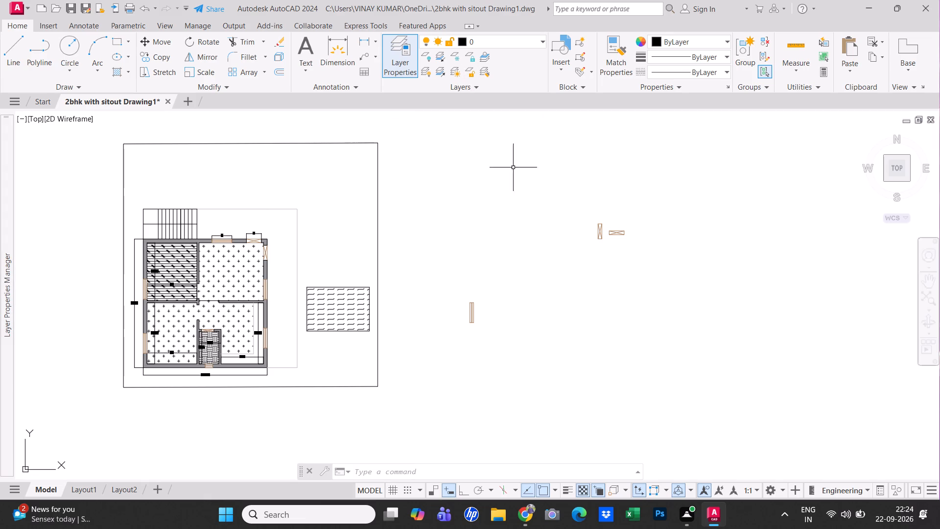
key("Escape")
left_click(347, 315)
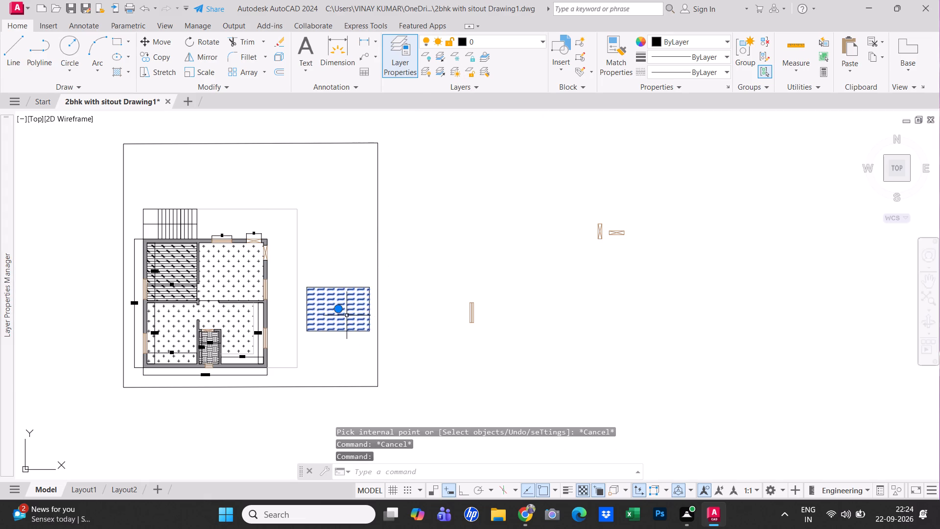
left_click(349, 56)
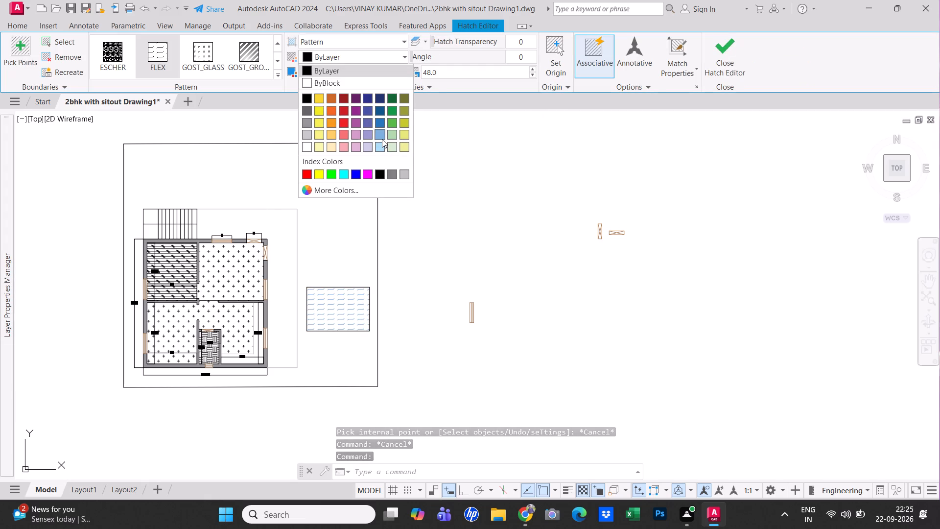
left_click(382, 139)
left_click(385, 146)
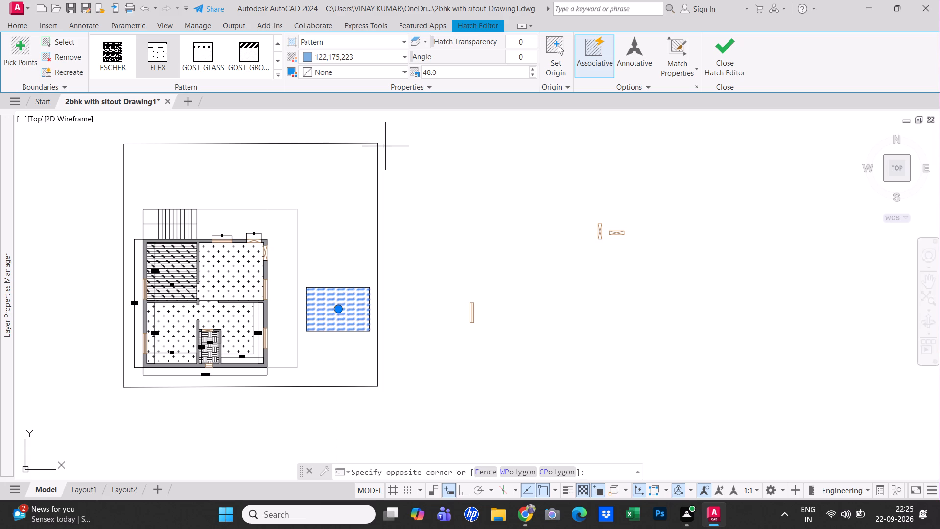
left_click(726, 51)
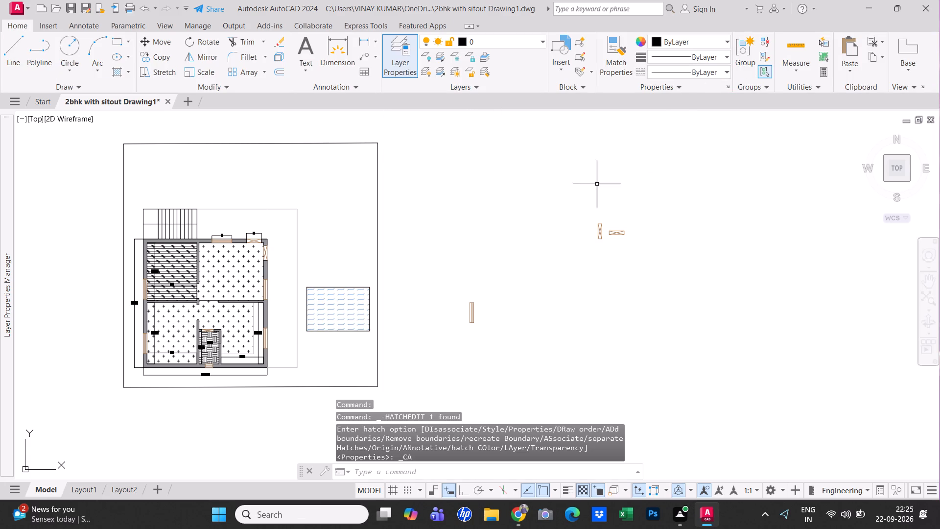
scroll(343, 257, "up", 1)
scroll(340, 256, "down", 1)
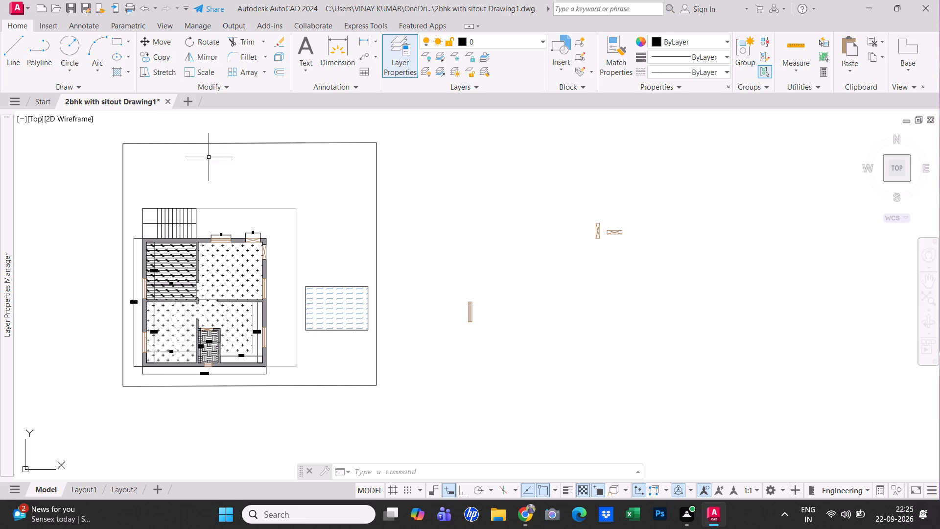
Offset the boundary rectangle 6" inward to form the compound wall.
key("o")
key("space")
key("6")
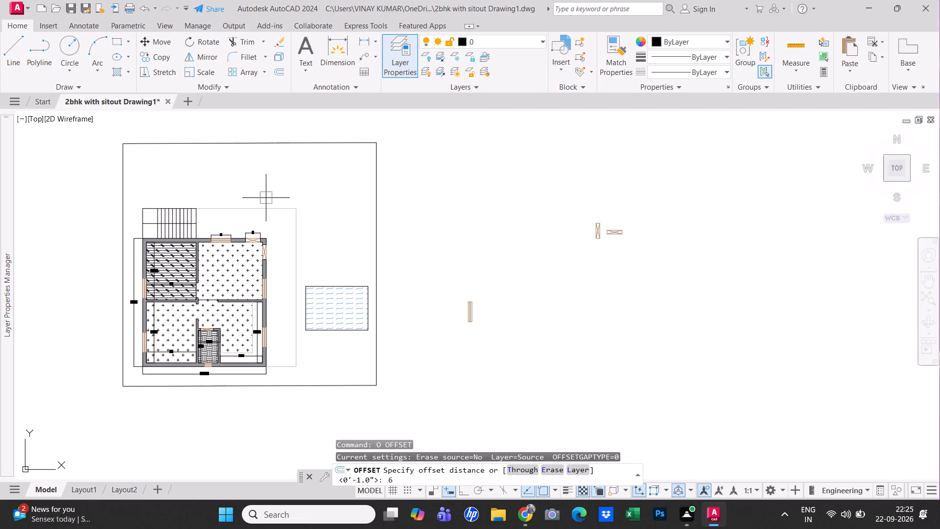
key("shift+Return")
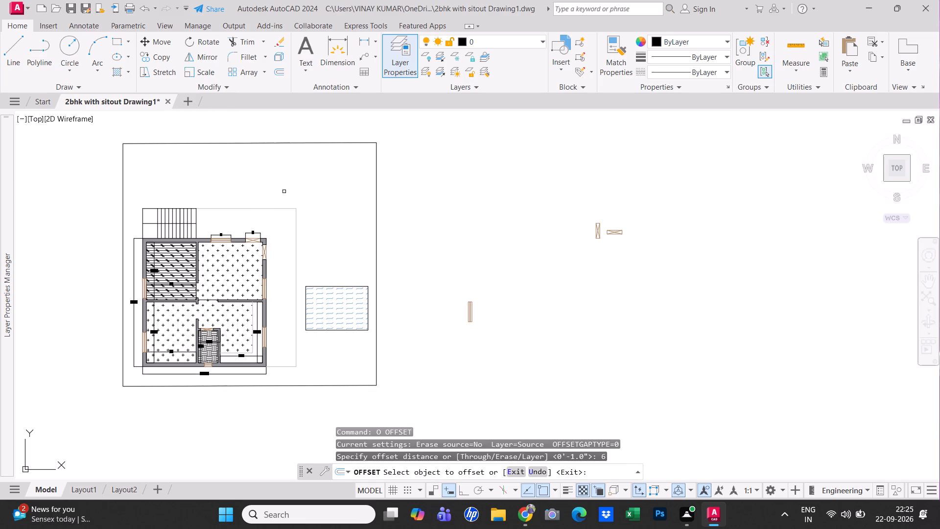
left_click(376, 183)
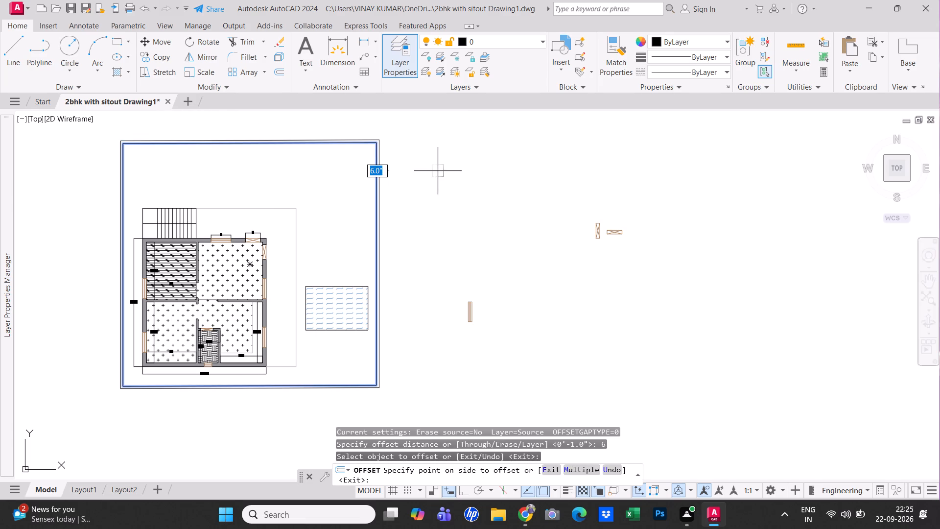
left_click(338, 188)
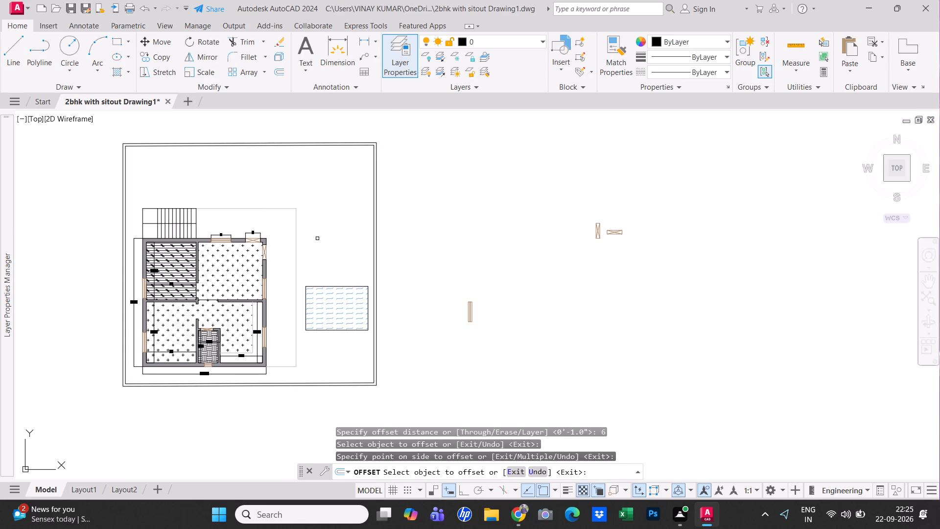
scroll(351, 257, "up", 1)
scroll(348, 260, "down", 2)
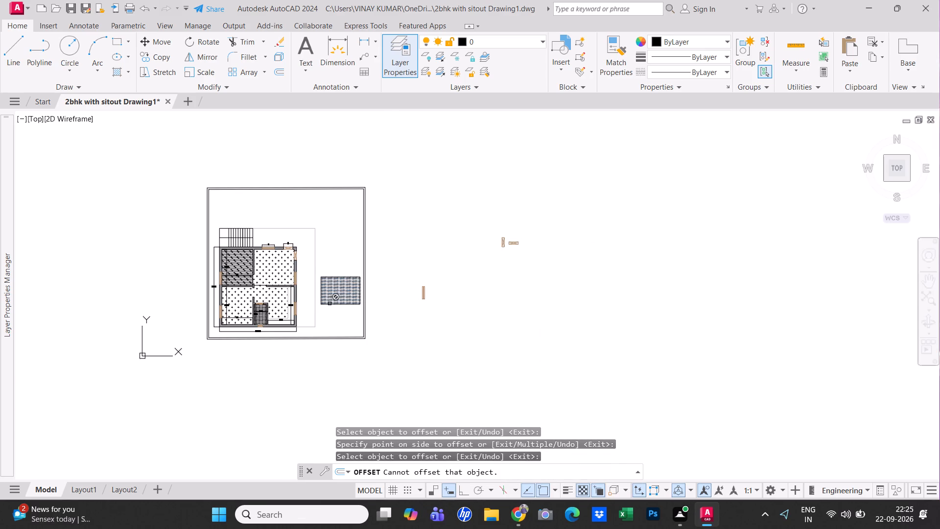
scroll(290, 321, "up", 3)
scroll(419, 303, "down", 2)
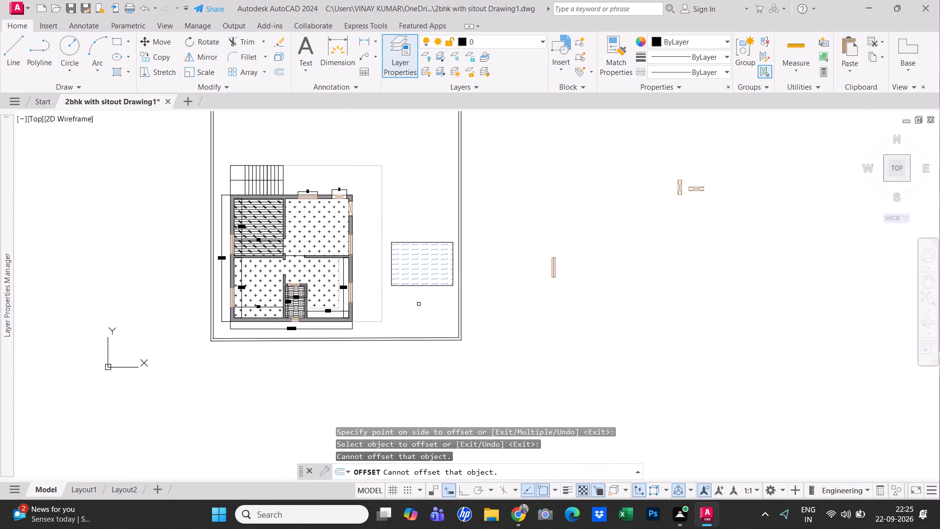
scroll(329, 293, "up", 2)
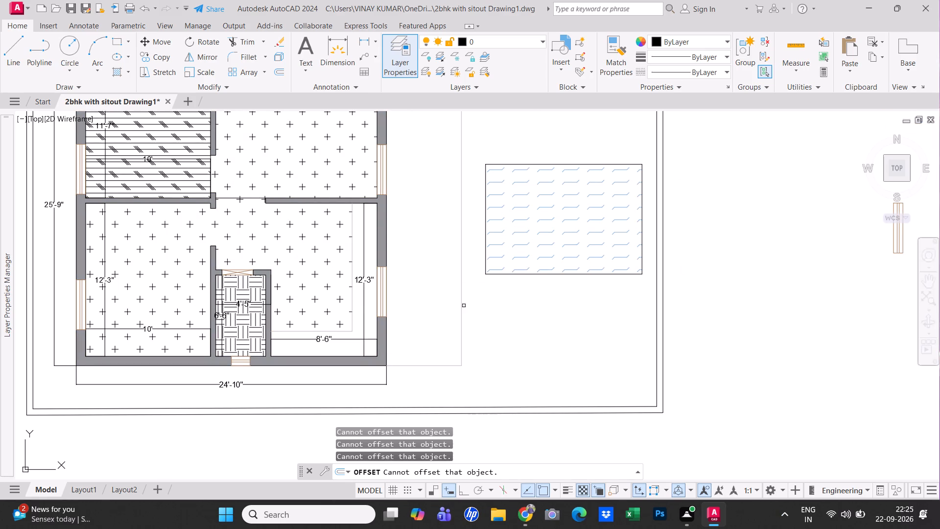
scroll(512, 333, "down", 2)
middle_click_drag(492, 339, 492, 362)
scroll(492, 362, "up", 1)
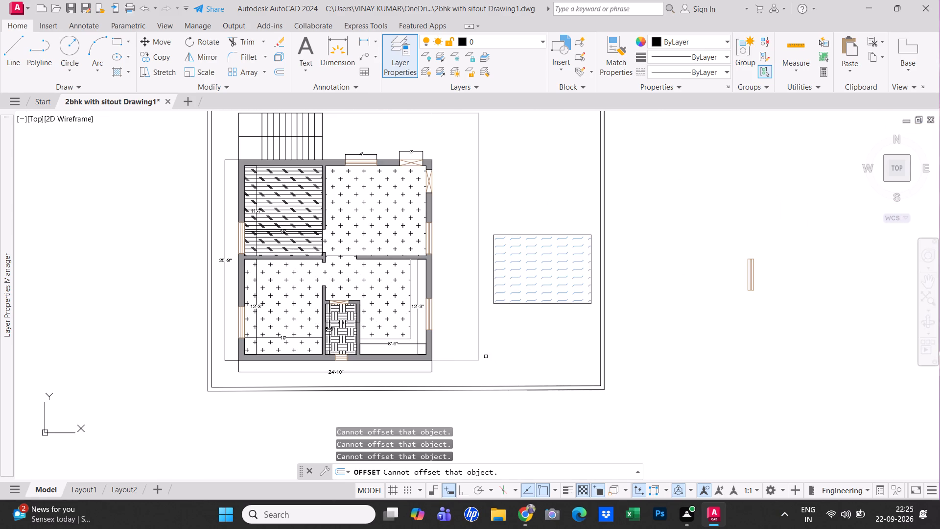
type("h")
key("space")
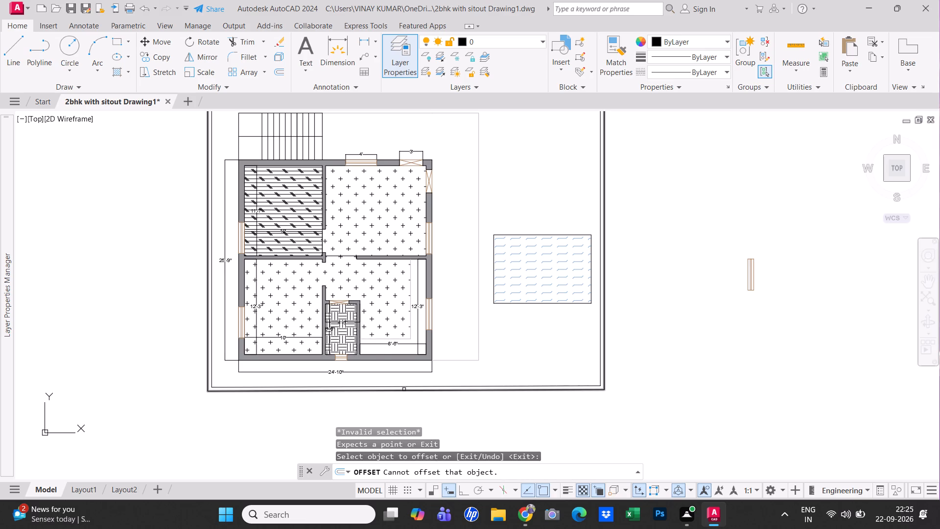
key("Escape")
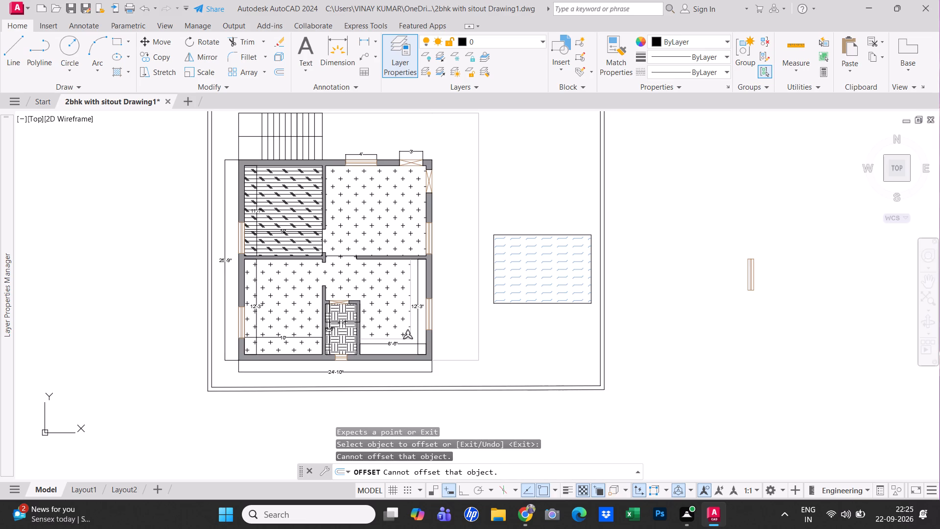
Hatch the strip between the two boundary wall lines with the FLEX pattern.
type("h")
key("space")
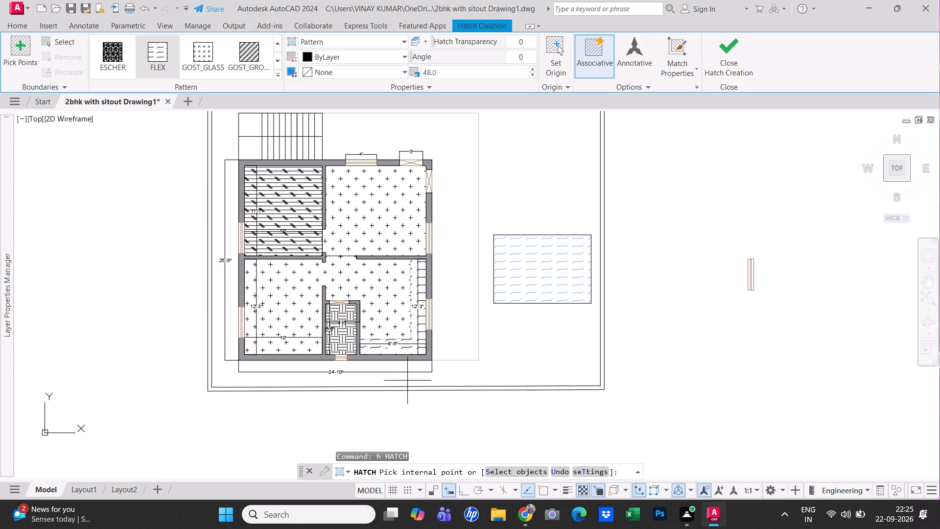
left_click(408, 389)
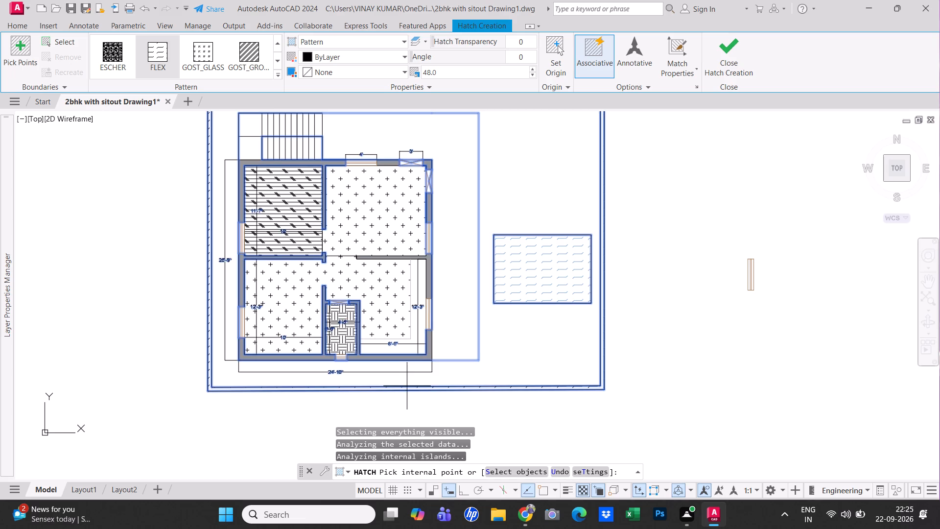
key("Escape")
Hatch the open yard around the house and the small rectangle with the GRAVEL pattern in colour 8.
key("h")
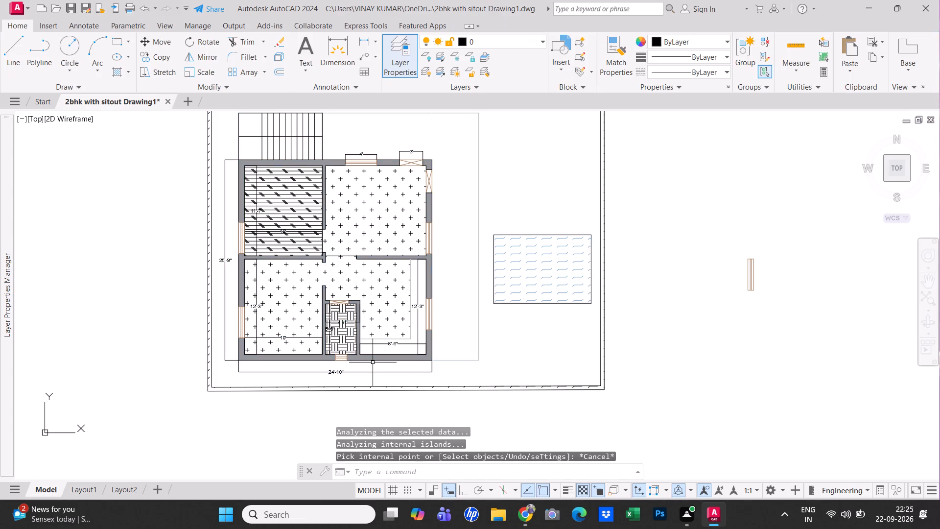
key("space")
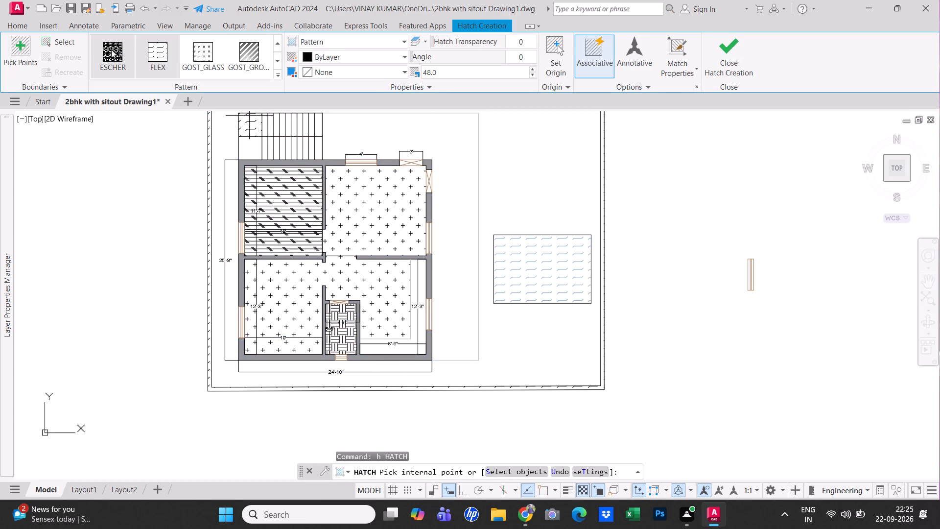
scroll(160, 63, "down", 2)
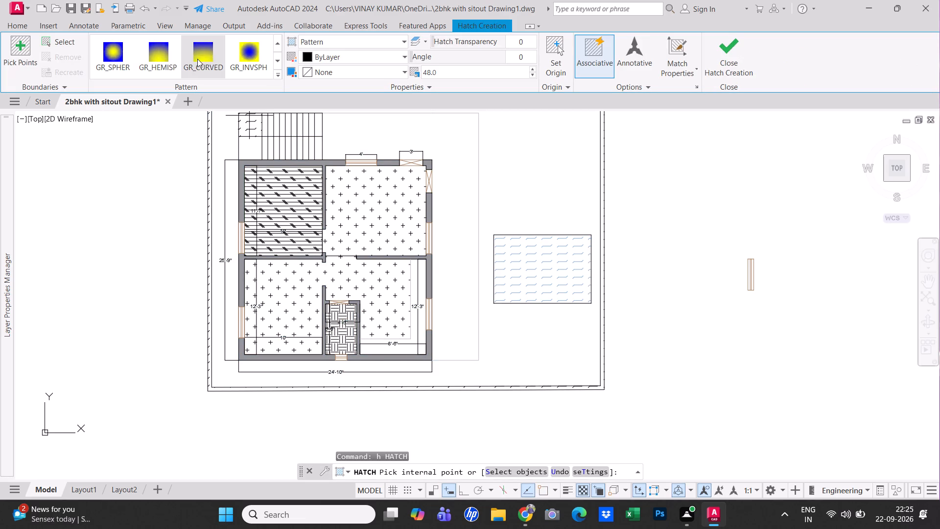
scroll(215, 59, "down", 2)
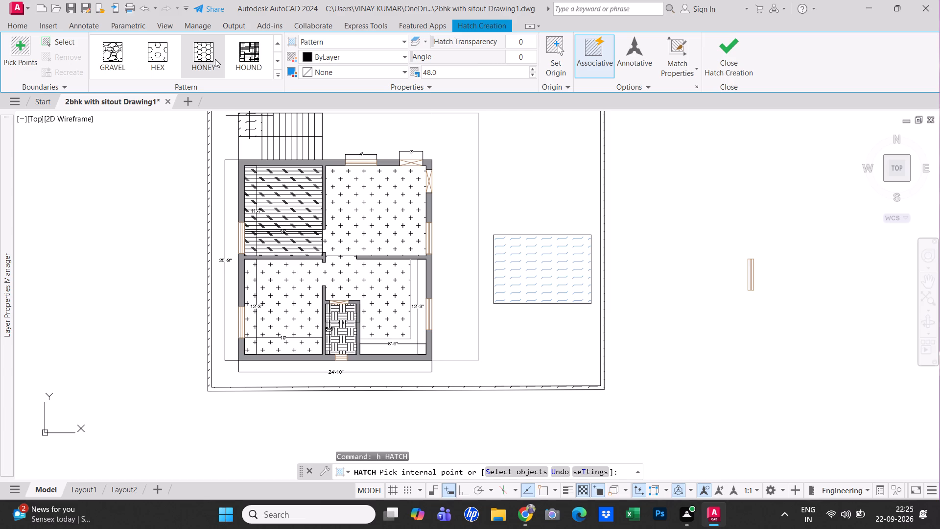
left_click(119, 64)
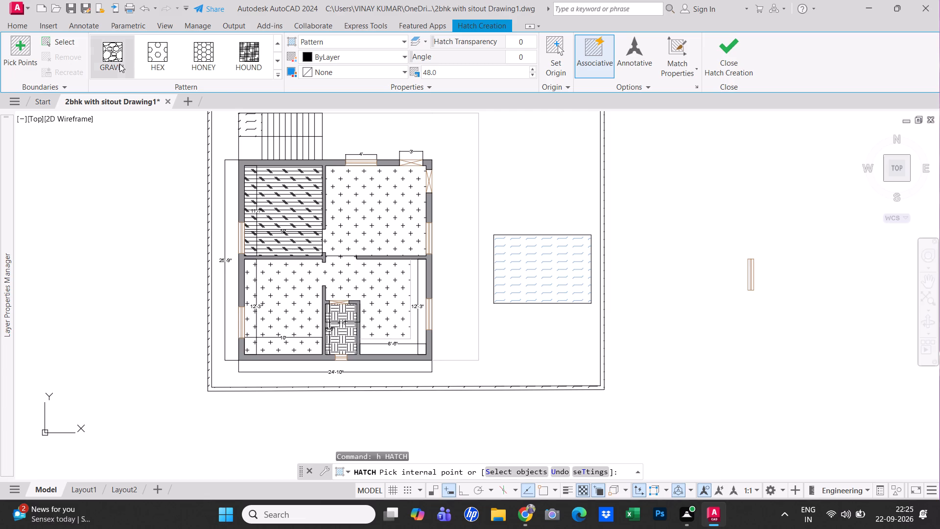
left_click(519, 185)
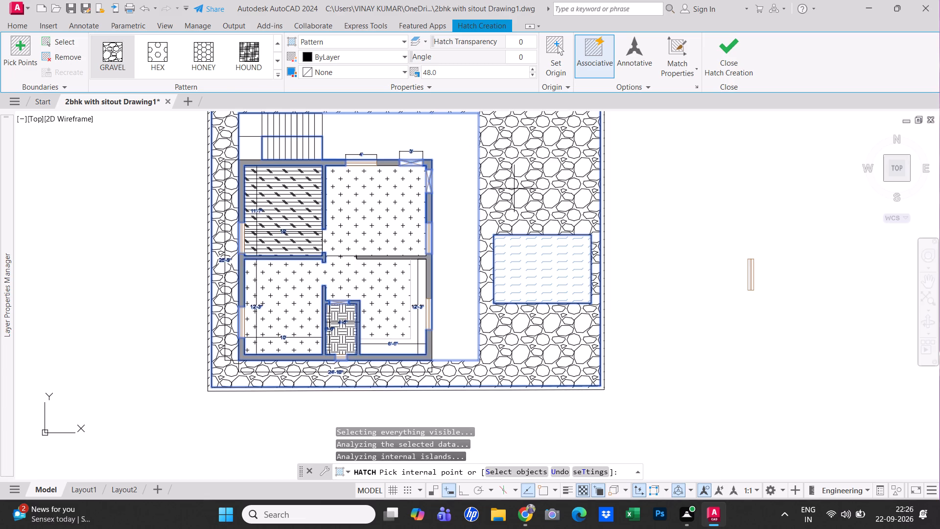
middle_click_drag(527, 233, 423, 299)
scroll(427, 277, "down", 1)
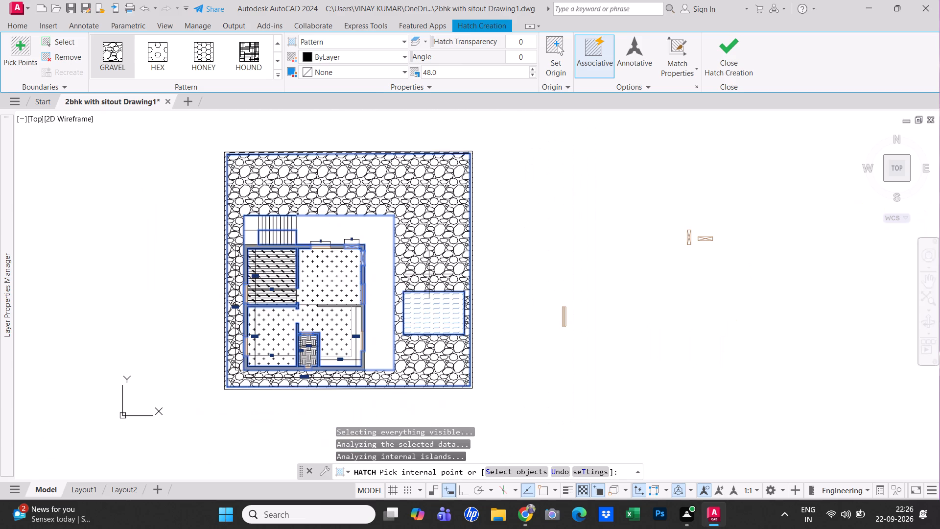
scroll(417, 360, "up", 1)
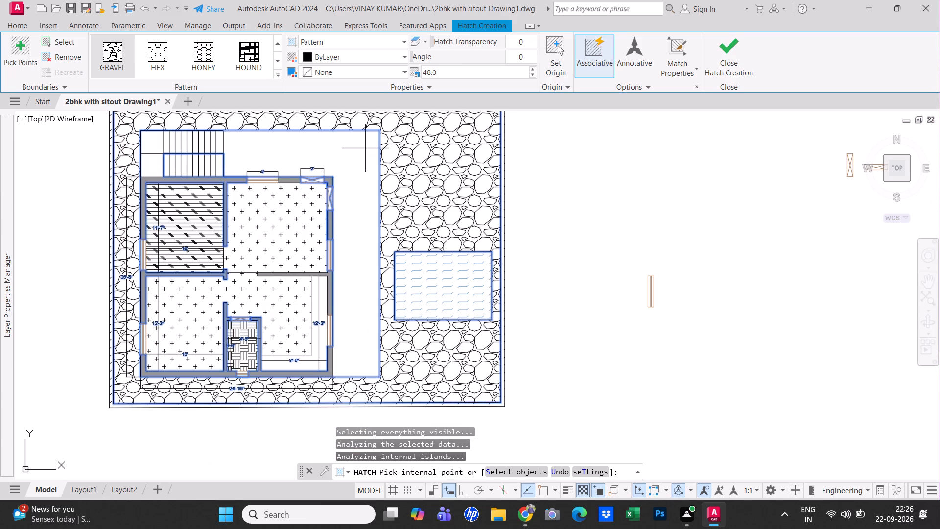
left_click(389, 54)
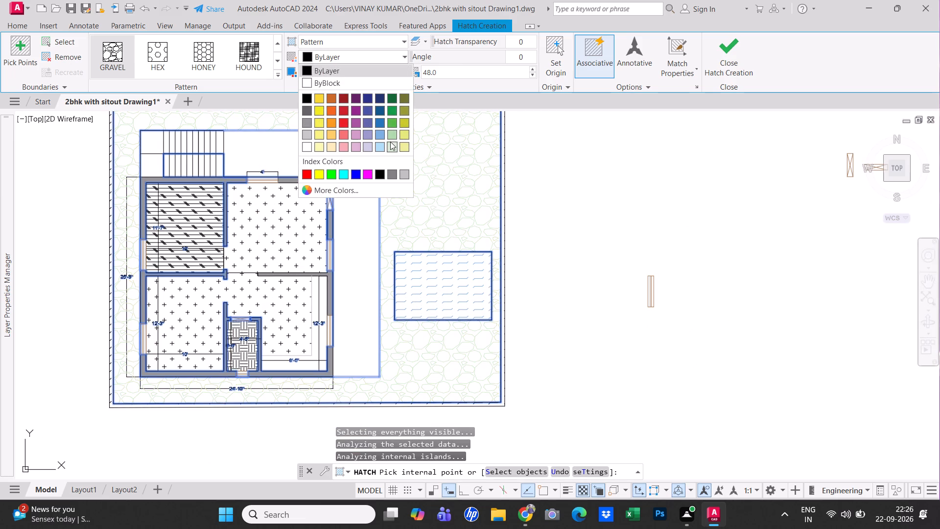
left_click(394, 175)
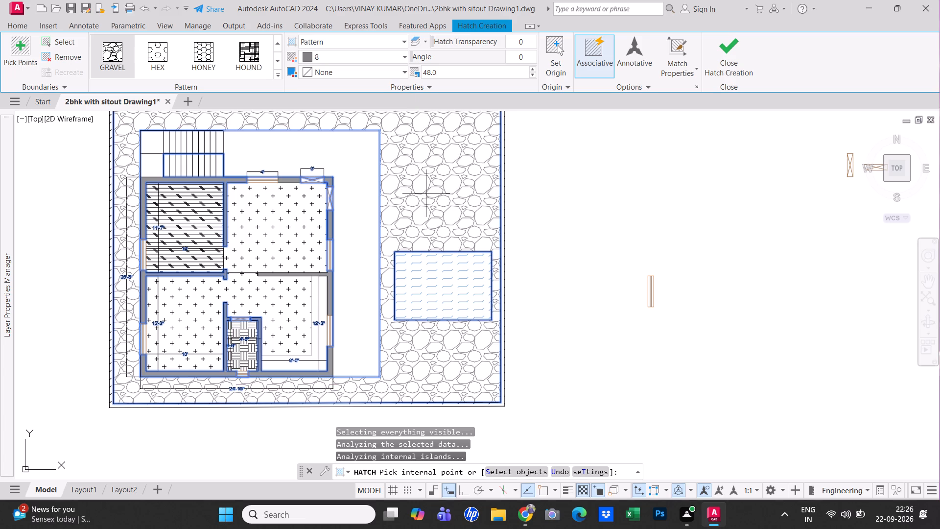
left_click(725, 47)
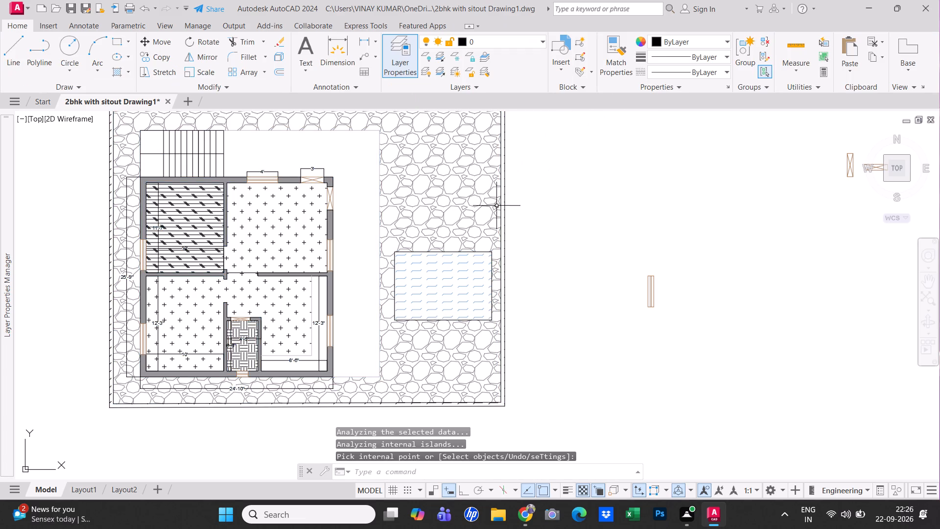
Examine the gravel hatching around the house and along the plot boundary.
scroll(462, 216, "down", 2)
scroll(461, 215, "up", 1)
scroll(416, 221, "up", 1)
middle_click_drag(432, 250, 429, 289)
scroll(429, 289, "down", 1)
middle_click_drag(429, 289, 499, 285)
scroll(499, 285, "up", 1)
middle_click_drag(499, 285, 489, 304)
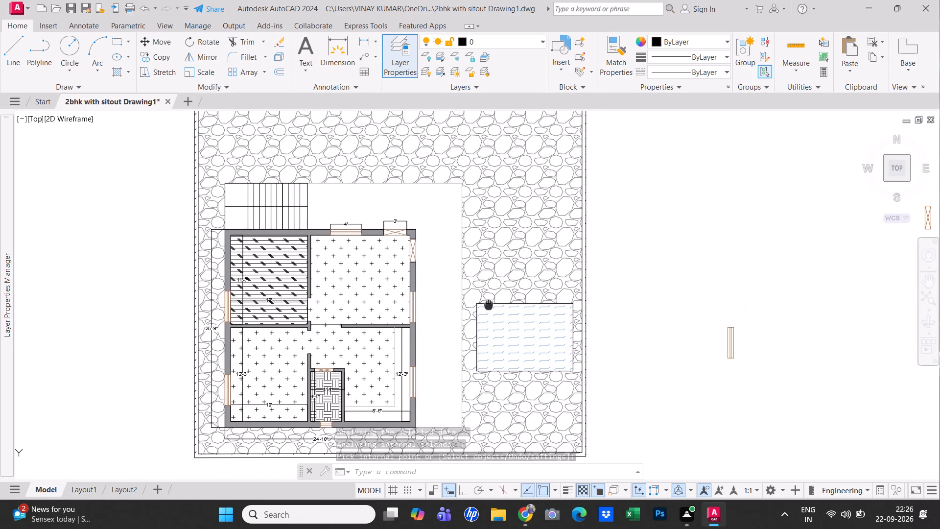
middle_click_drag(489, 304, 493, 294)
key("Escape")
middle_click_drag(493, 294, 446, 322)
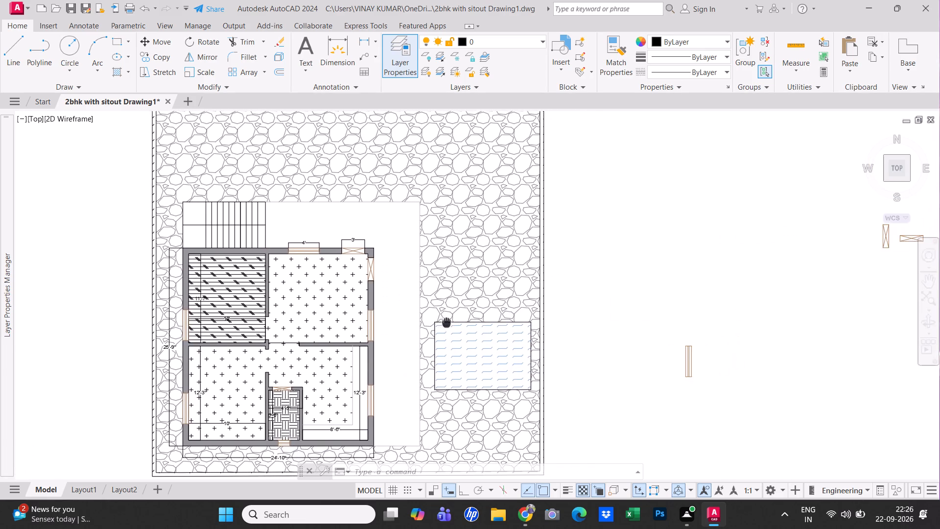
middle_click_drag(446, 322, 446, 322)
Draw a 6" horizontal line across the right-hand compound wall, just below its upper corner.
scroll(445, 322, "down", 1)
scroll(542, 218, "up", 1)
scroll(492, 180, "up", 2)
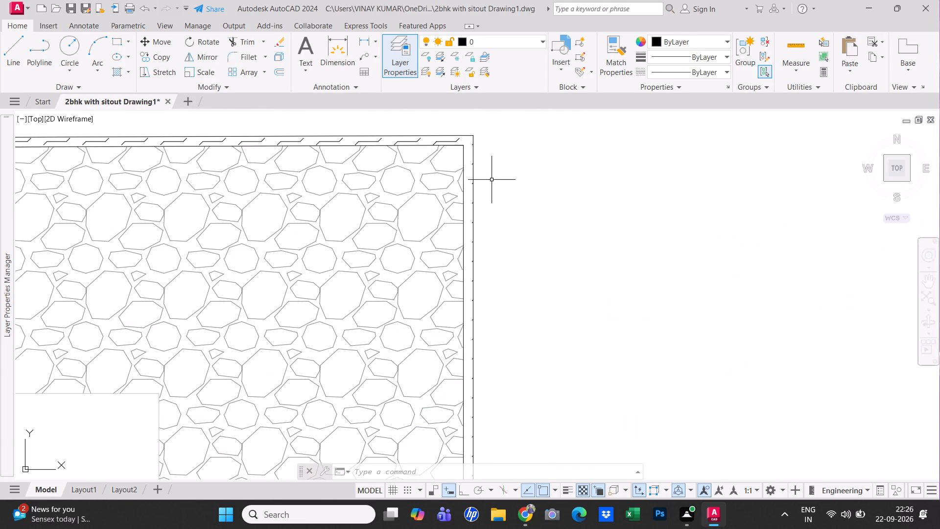
scroll(456, 177, "down", 1)
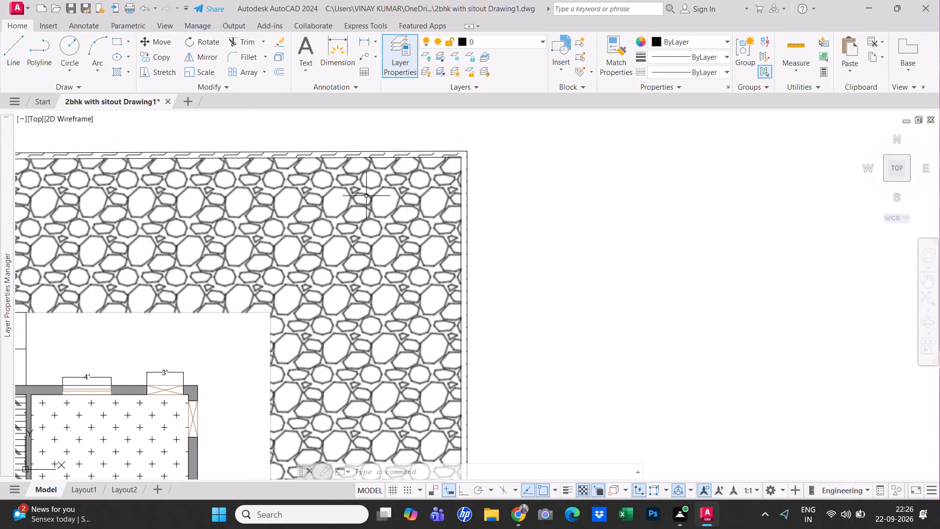
scroll(366, 197, "down", 2)
scroll(428, 217, "up", 3)
middle_click_drag(353, 202, 367, 229)
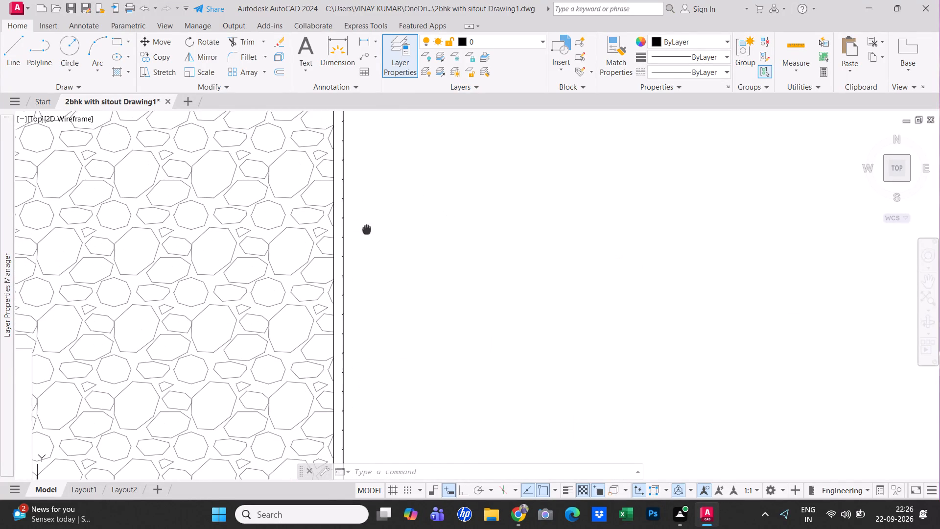
middle_click_drag(367, 229, 376, 254)
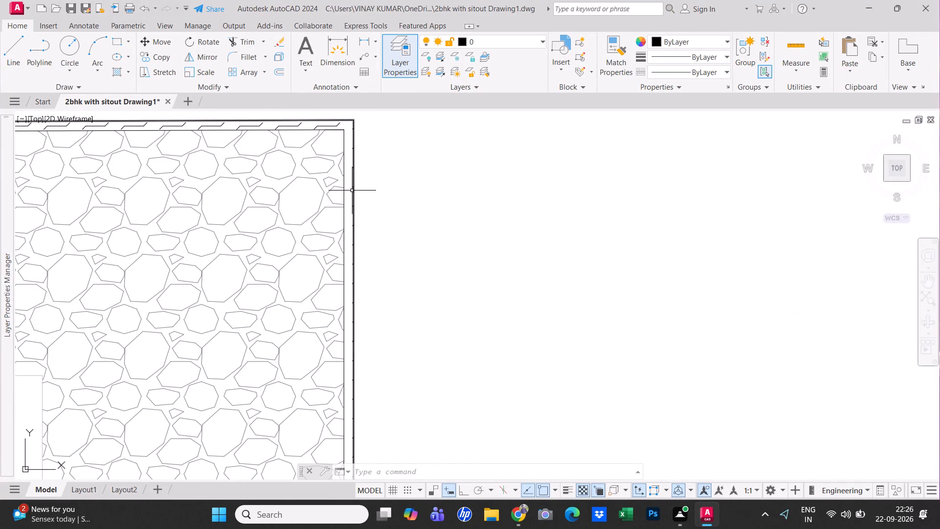
left_click(352, 191)
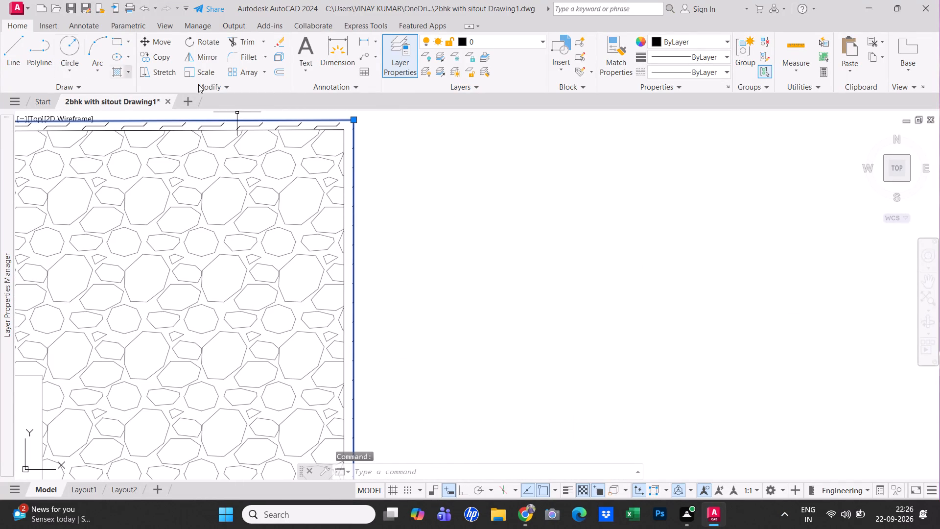
left_click(5, 60)
left_click(344, 178)
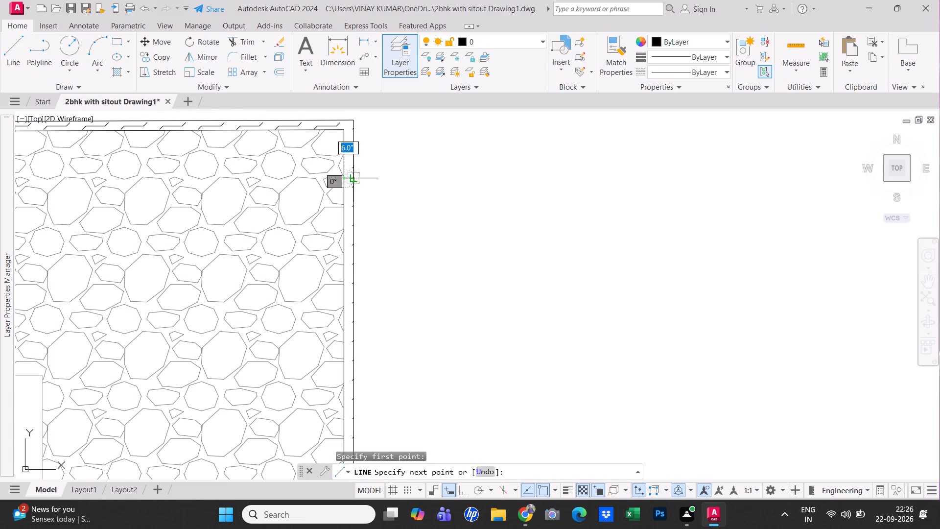
left_click(352, 178)
key("Escape")
key("Escape")
Offset the short line across the compound wall 8' downward to mark the opening's other end.
scroll(356, 197, "up", 2)
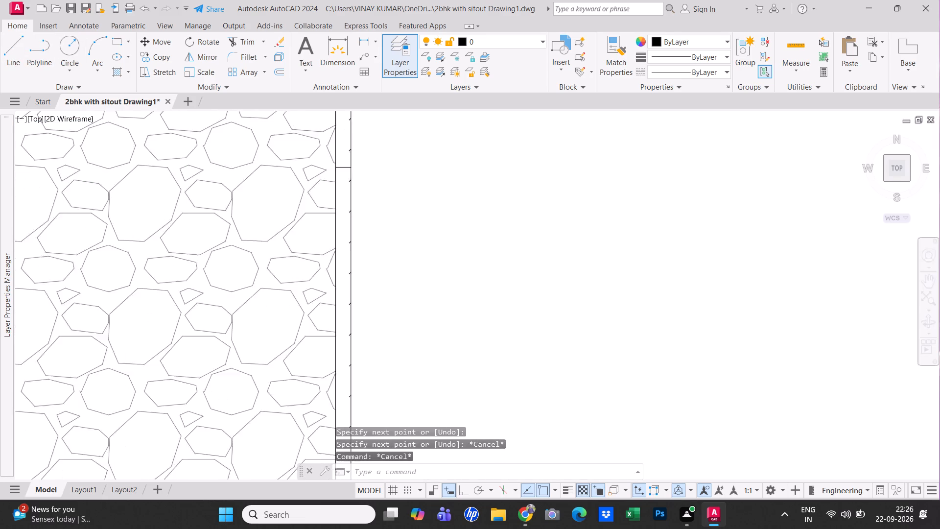
key("Escape")
type("o t")
key("space")
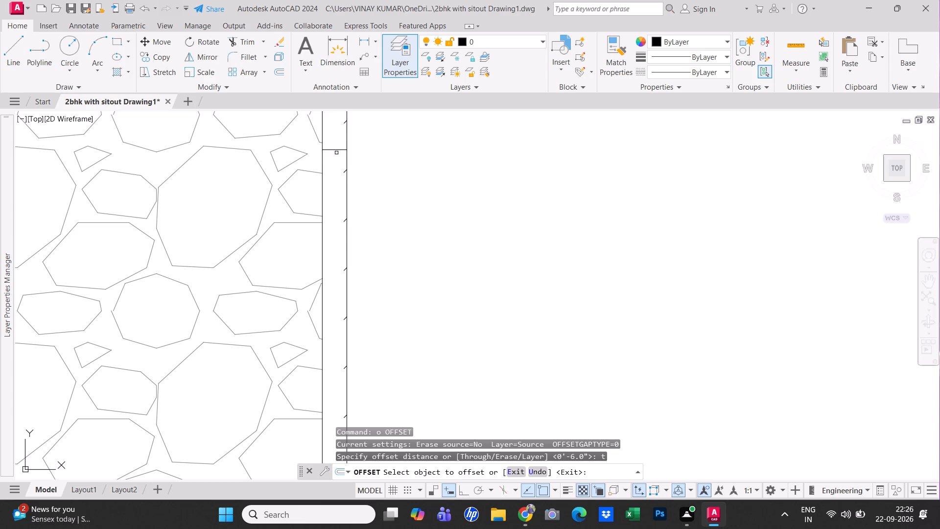
left_click(338, 150)
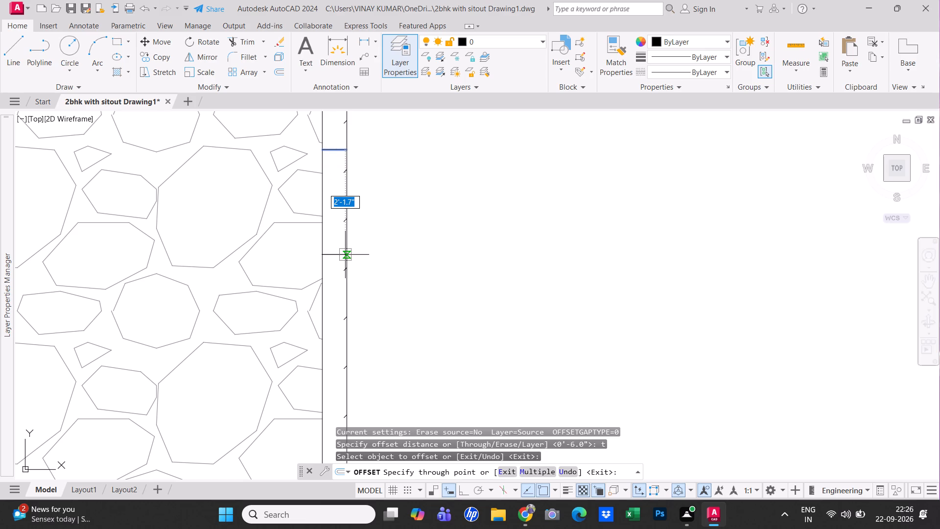
type("8'")
key("Return")
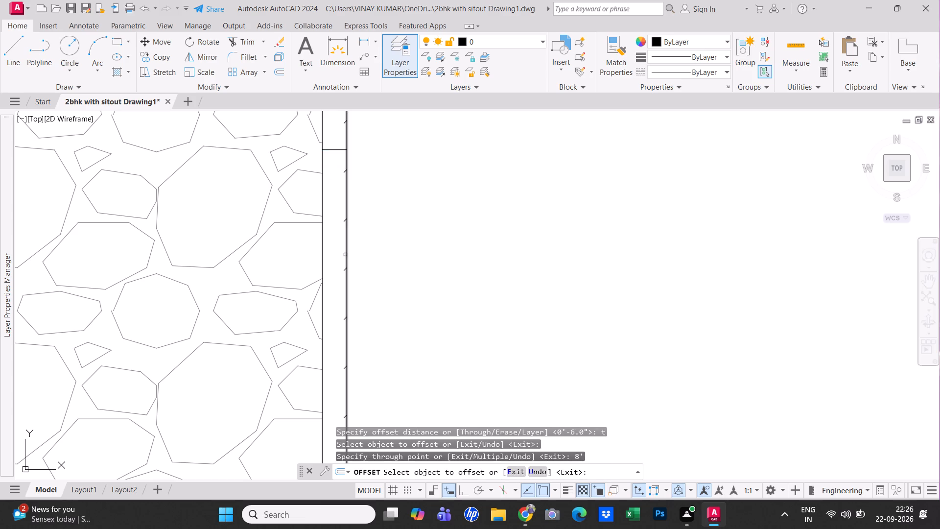
key("Escape")
Trim the outer compound wall line between the two short cross lines.
scroll(345, 255, "down", 2)
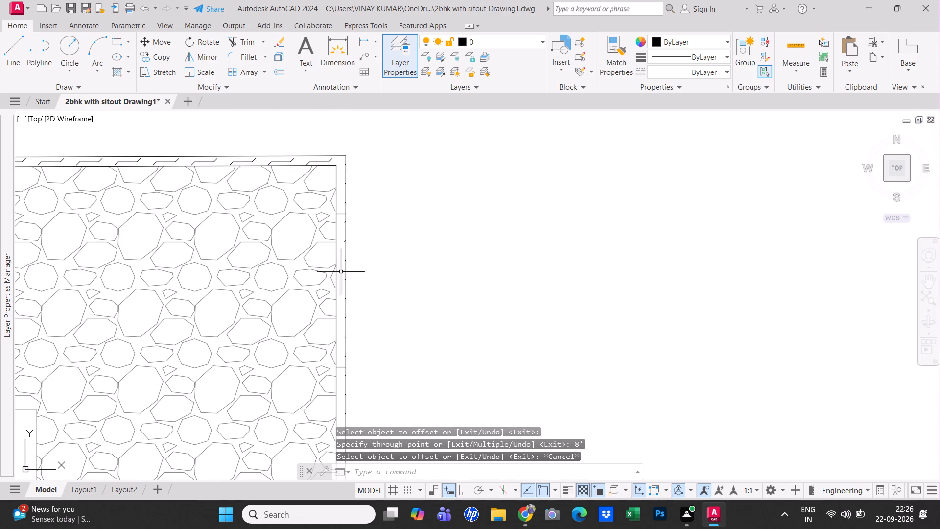
key("Escape")
type("tr")
key("space")
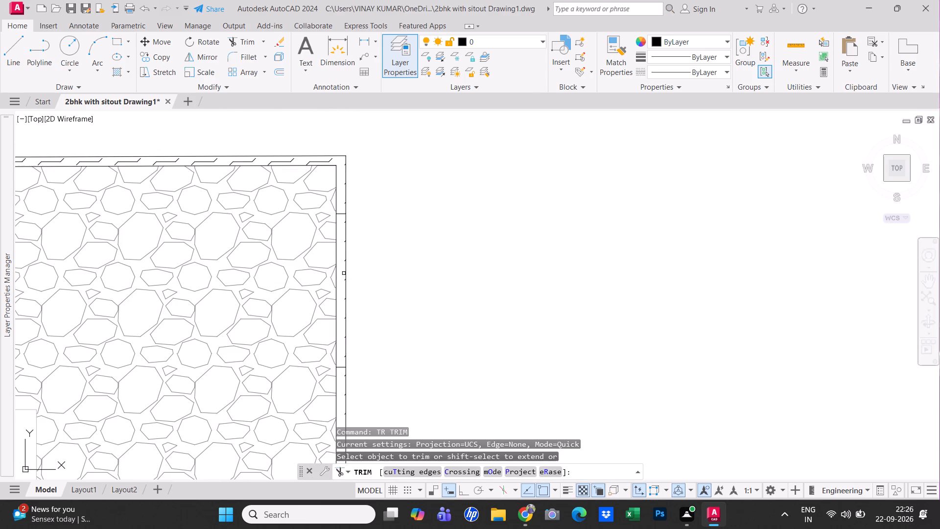
left_click(347, 264)
key("Escape")
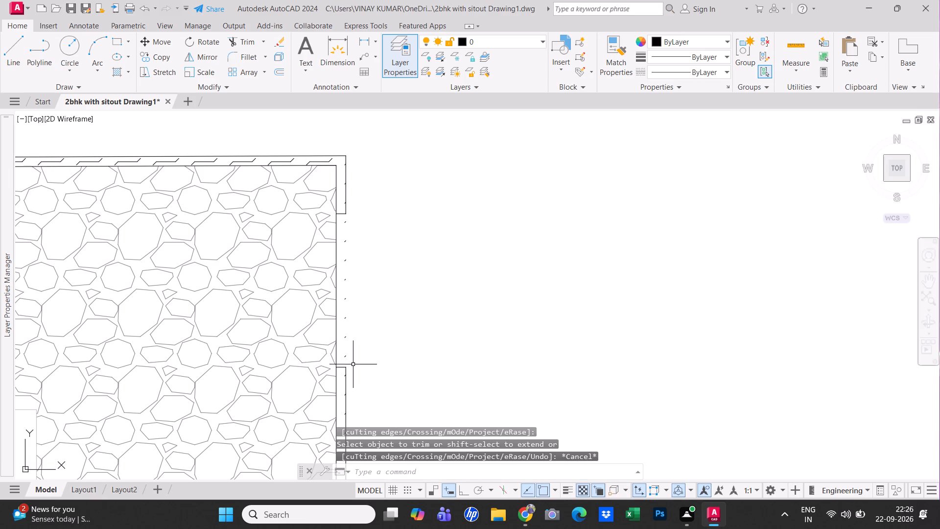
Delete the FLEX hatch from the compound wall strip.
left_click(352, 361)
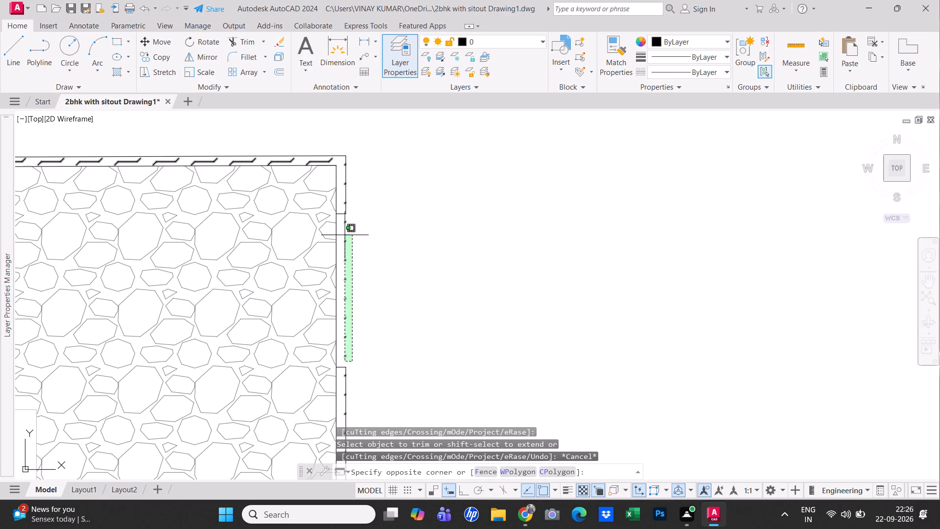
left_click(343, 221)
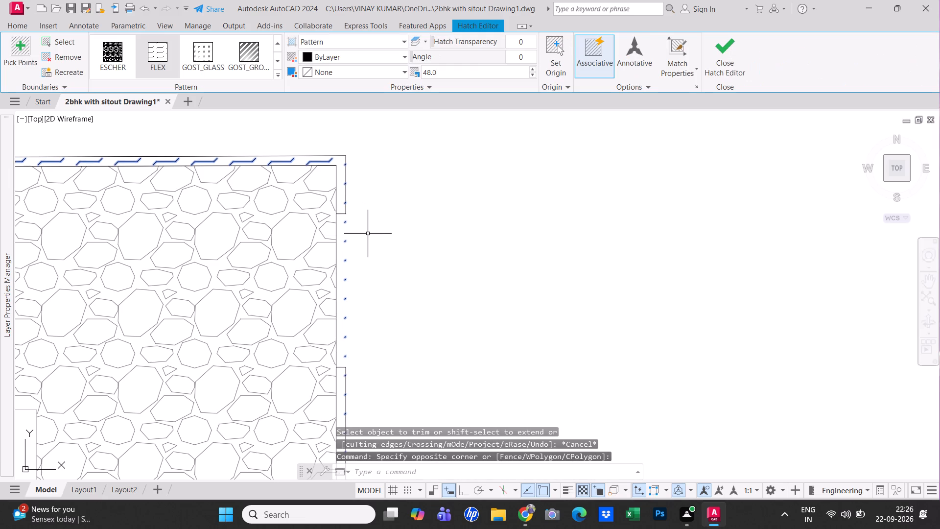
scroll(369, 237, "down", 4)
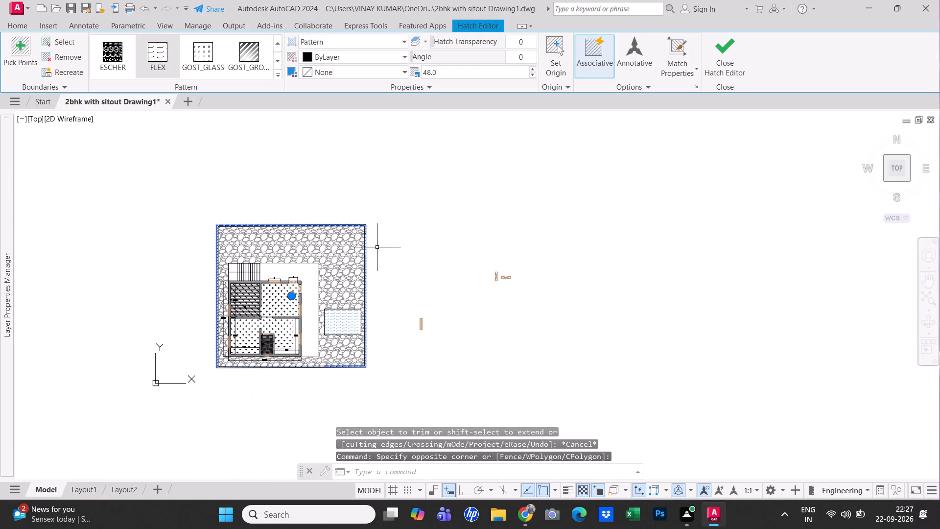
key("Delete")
Copy the two short cross lines at the compound wall opening into the empty area to the right of the wall.
scroll(372, 255, "up", 2)
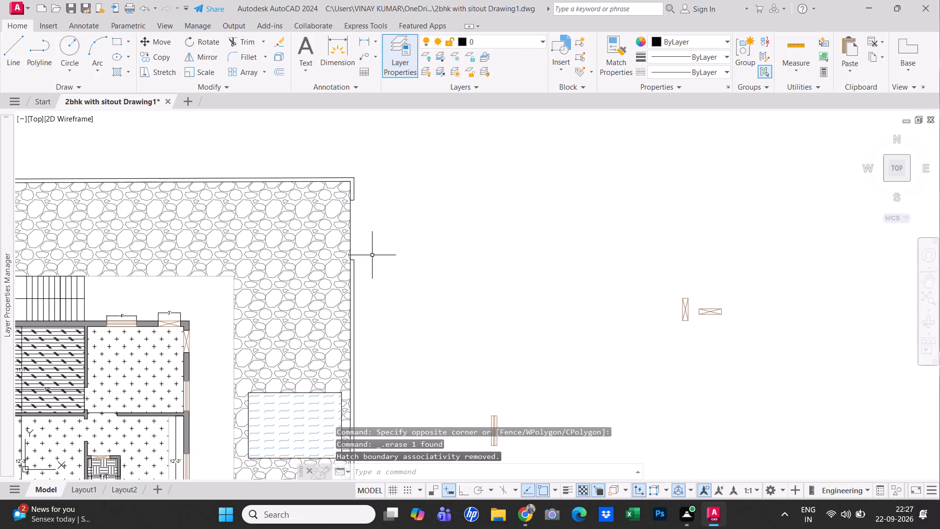
scroll(347, 254, "up", 2)
middle_click_drag(350, 247, 341, 312)
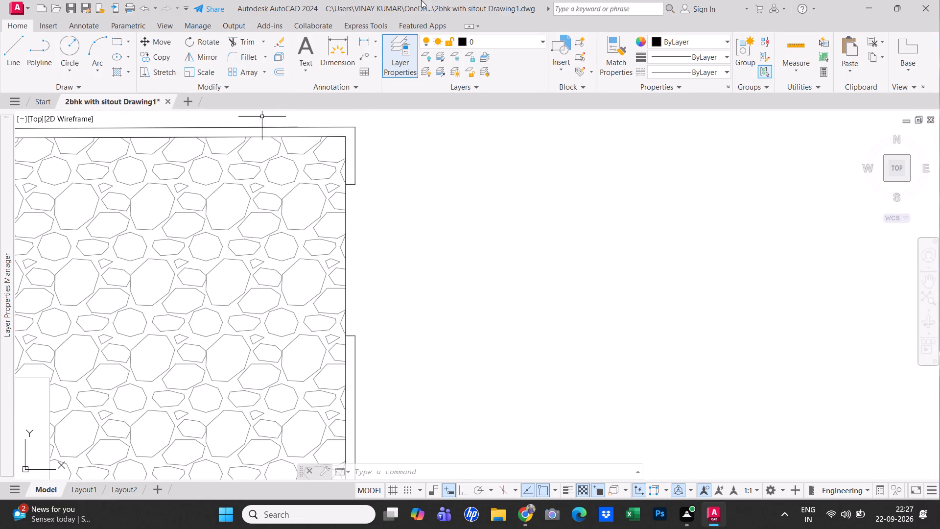
left_click(346, 185)
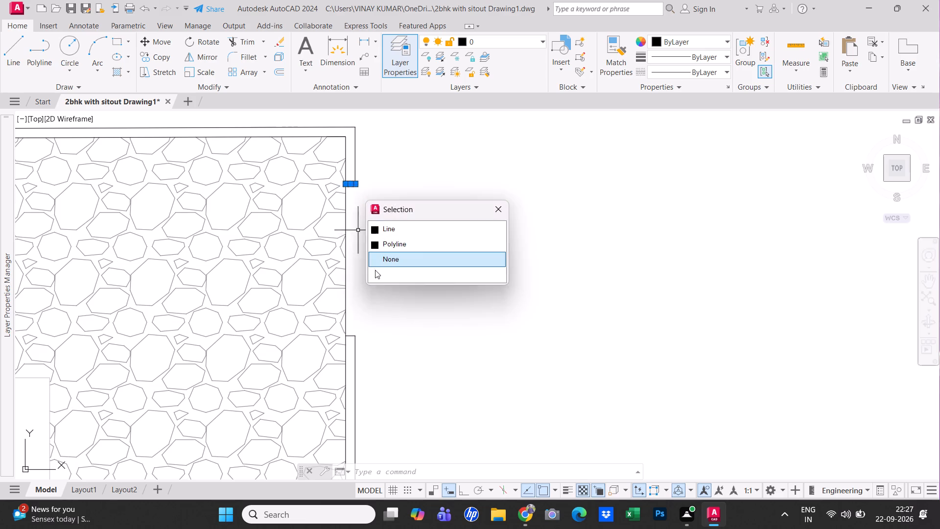
left_click(404, 227)
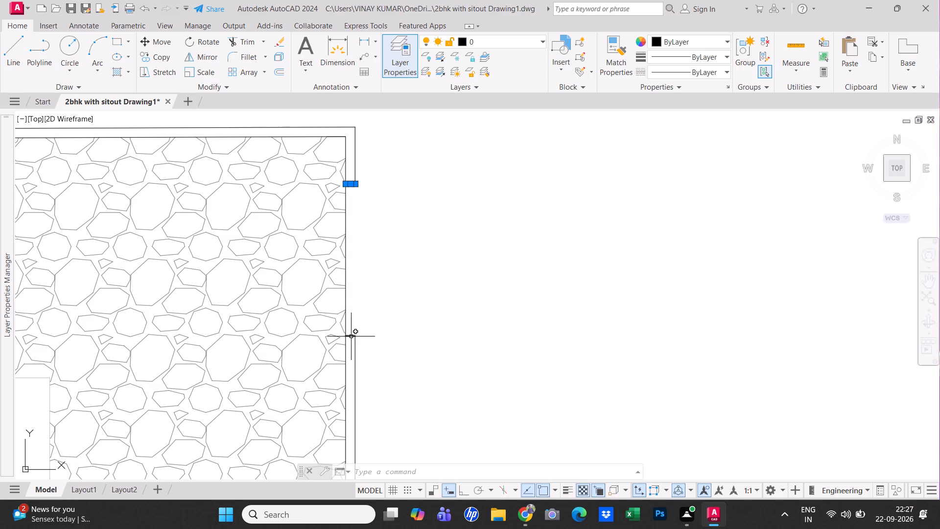
left_click(351, 336)
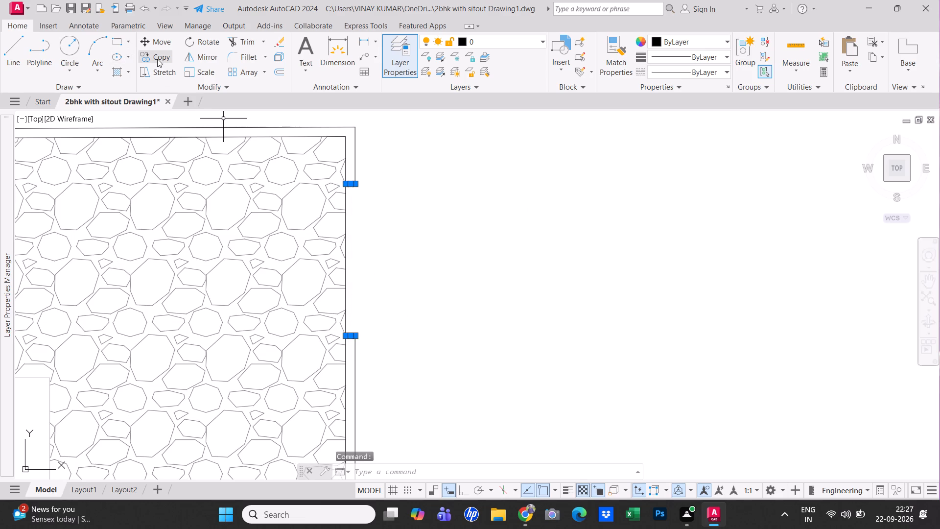
left_click(157, 59)
left_click(207, 120)
left_click(372, 143)
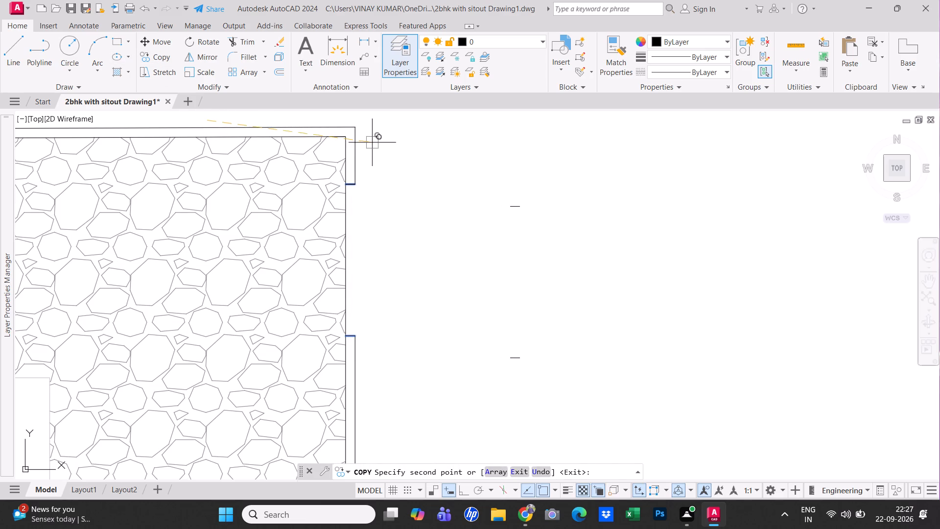
key("Escape")
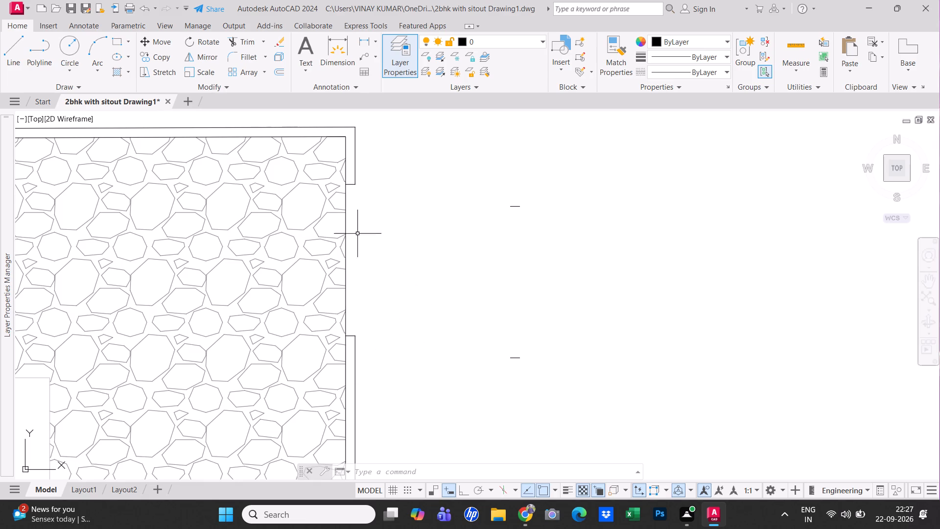
Stretch the right end of the upper copied line 6" further to the right.
scroll(355, 186, "up", 3)
scroll(361, 198, "down", 3)
middle_click_drag(598, 285, 522, 232)
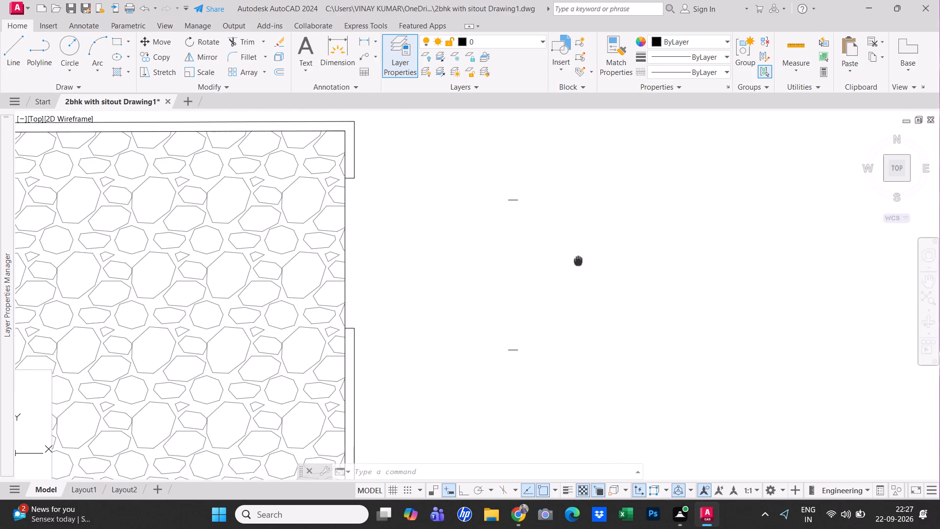
middle_click_drag(522, 232, 477, 224)
scroll(476, 247, "up", 2)
middle_click_drag(476, 247, 514, 329)
scroll(511, 343, "down", 2)
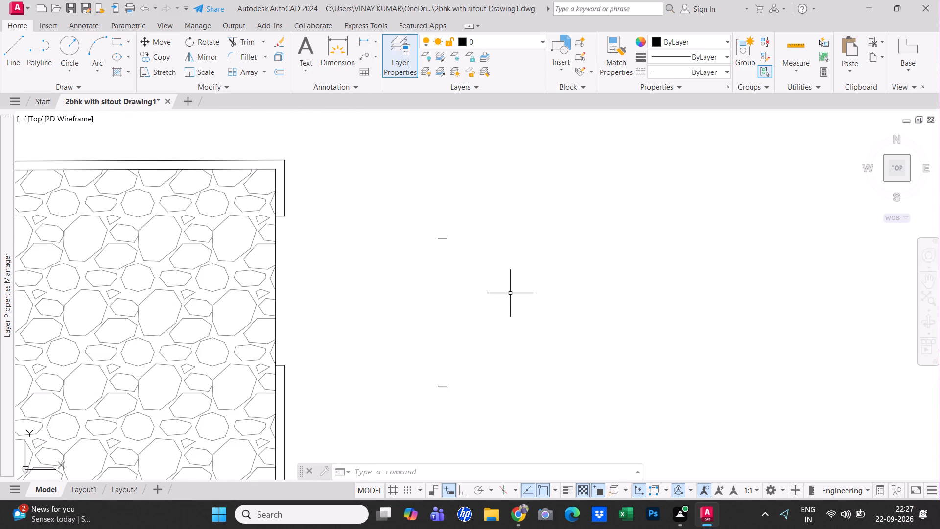
scroll(510, 293, "up", 1)
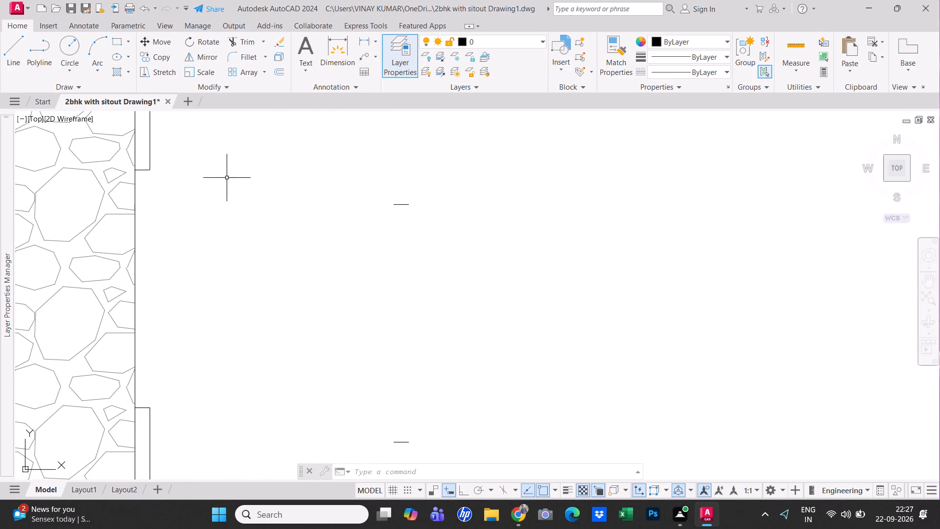
left_click(13, 49)
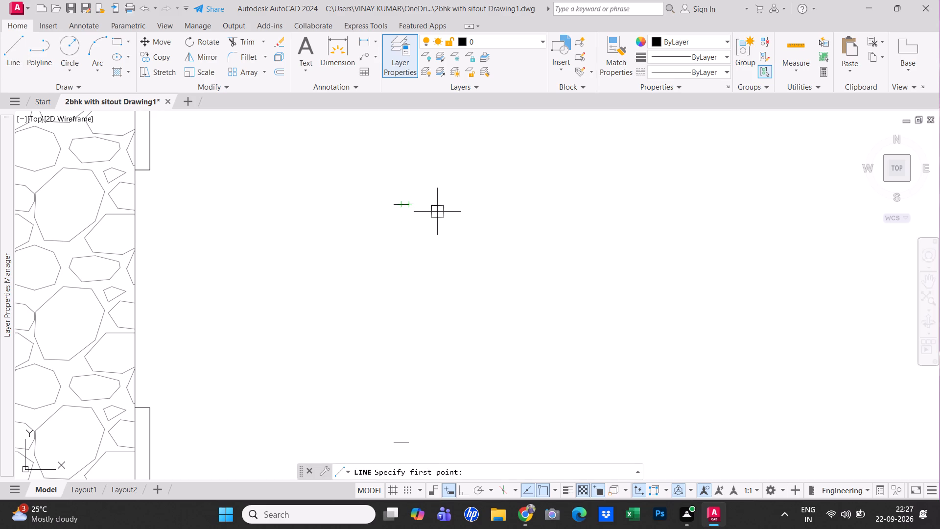
key("Escape")
scroll(418, 212, "up", 1)
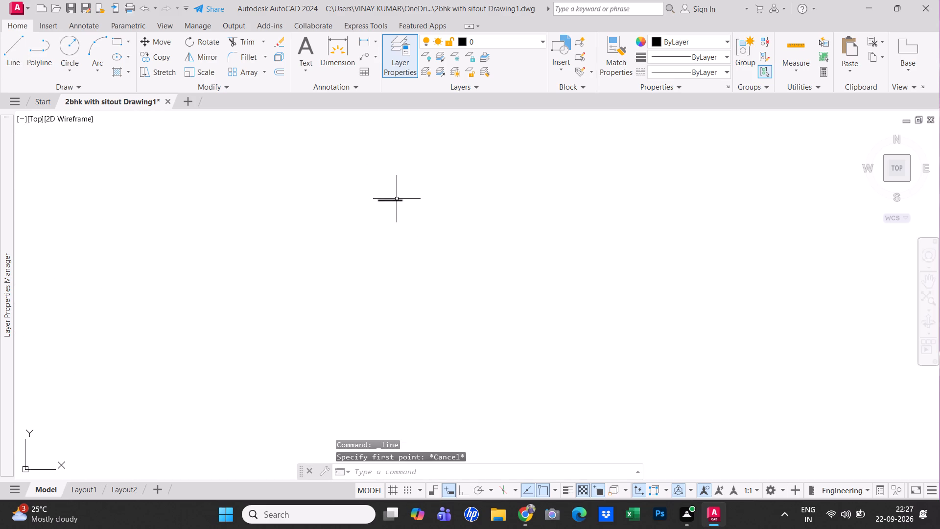
left_click(396, 199)
left_click(404, 199)
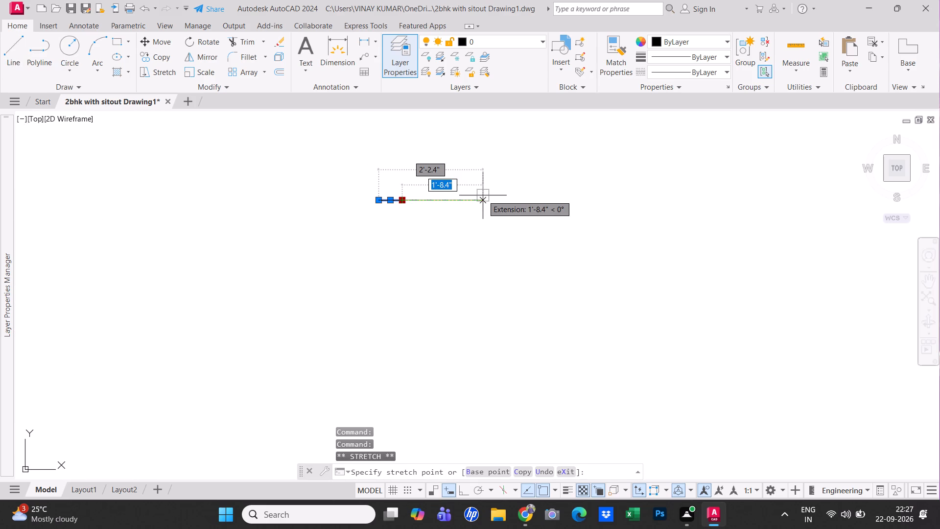
key("6")
key("shift+quotedbl")
key("Return")
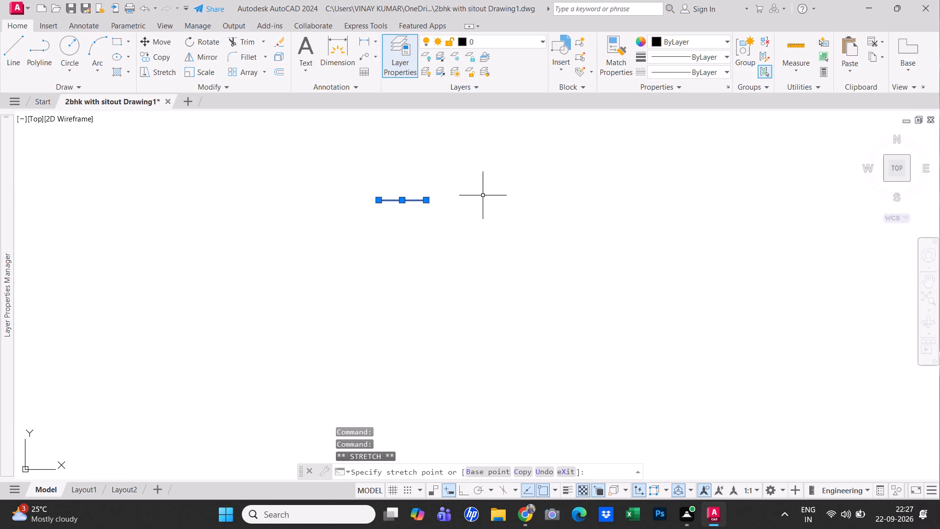
Stretch the right end of the lower copied line 6" further to the right.
scroll(456, 209, "down", 2)
scroll(427, 362, "up", 2)
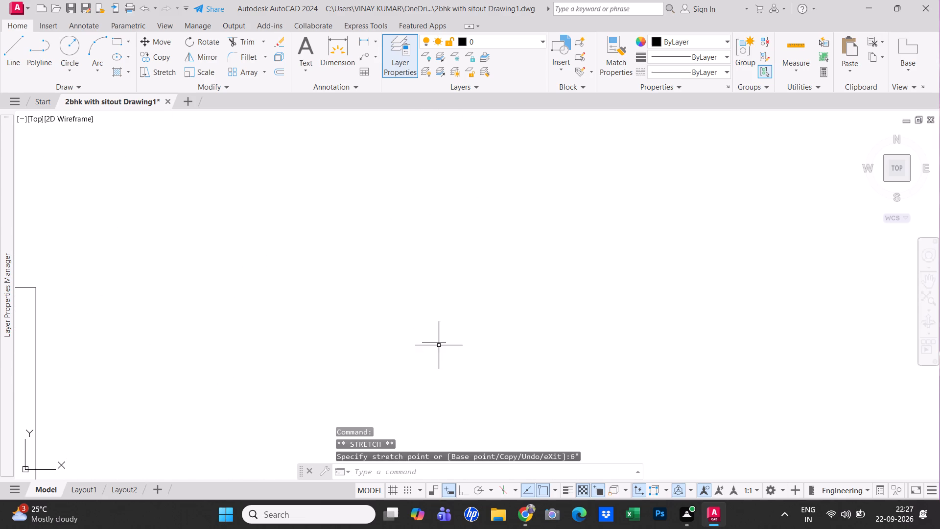
left_click(439, 342)
left_click(446, 342)
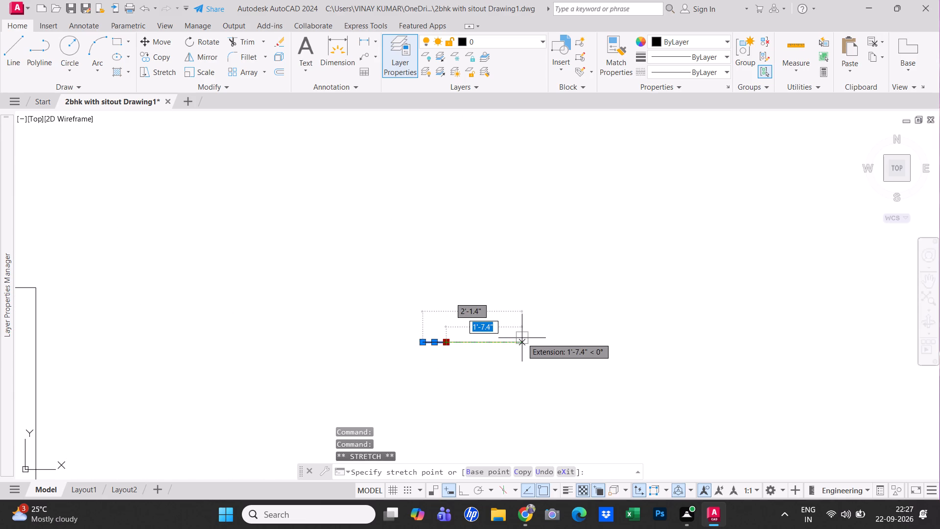
type("6\"")
key("Return")
key("Escape")
scroll(519, 338, "down", 1)
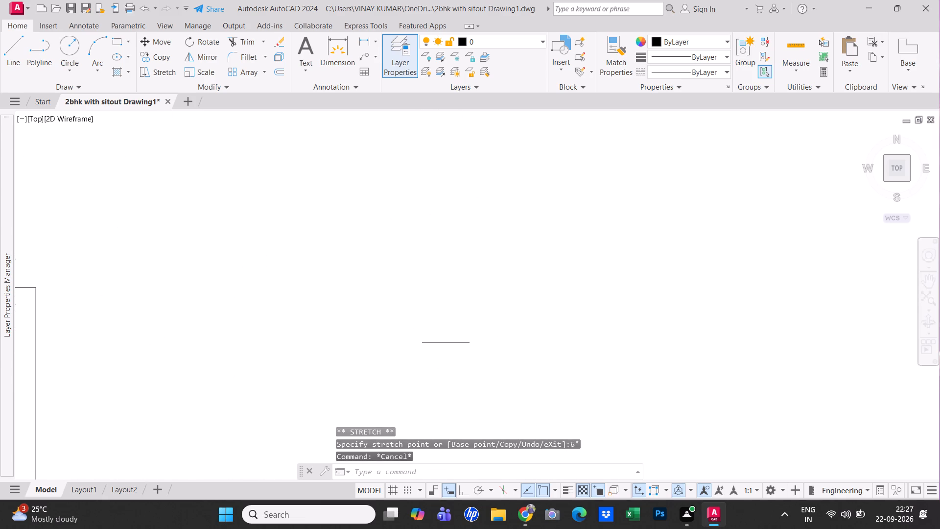
Draw a diagonal from the upper line's left end to the lower line's right end, continuing vertically to the upper line's right end.
scroll(518, 338, "down", 1)
middle_click_drag(513, 288, 491, 336)
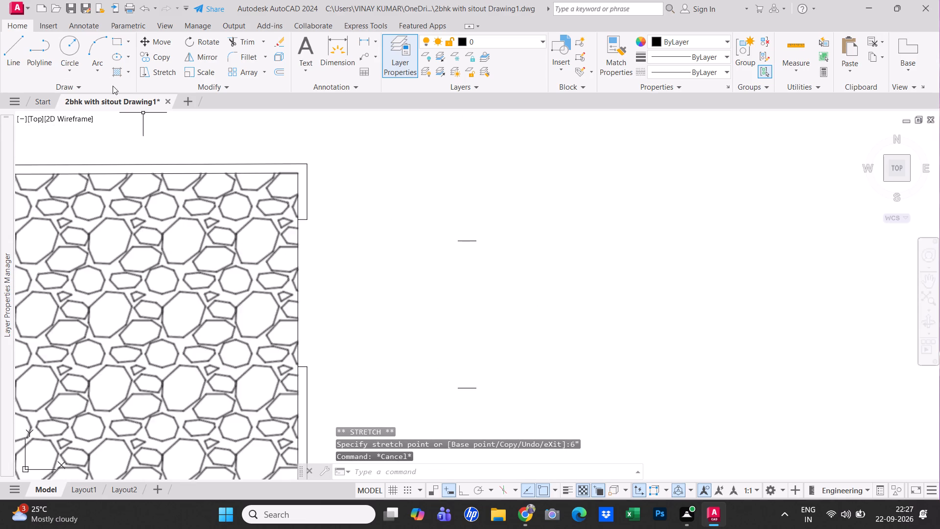
left_click(13, 66)
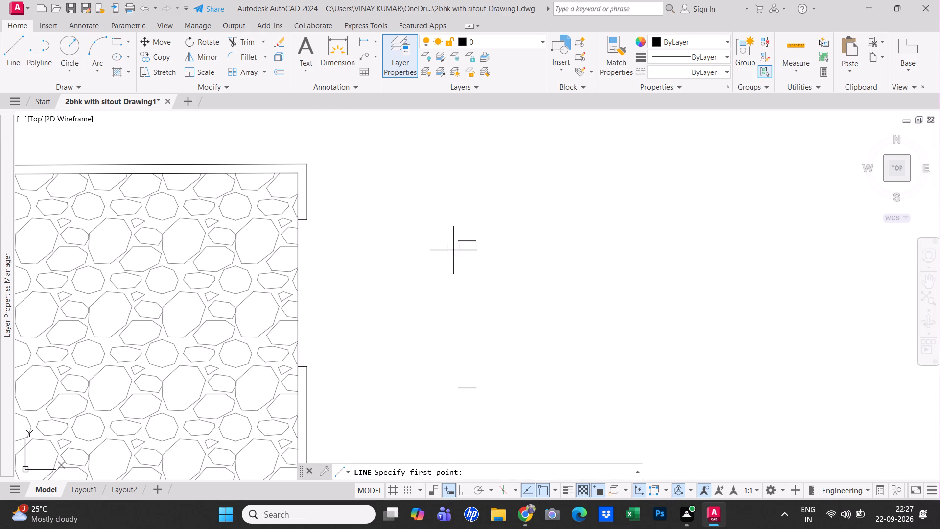
scroll(453, 250, "up", 2)
left_click(460, 222)
middle_click_drag(509, 352, 496, 306)
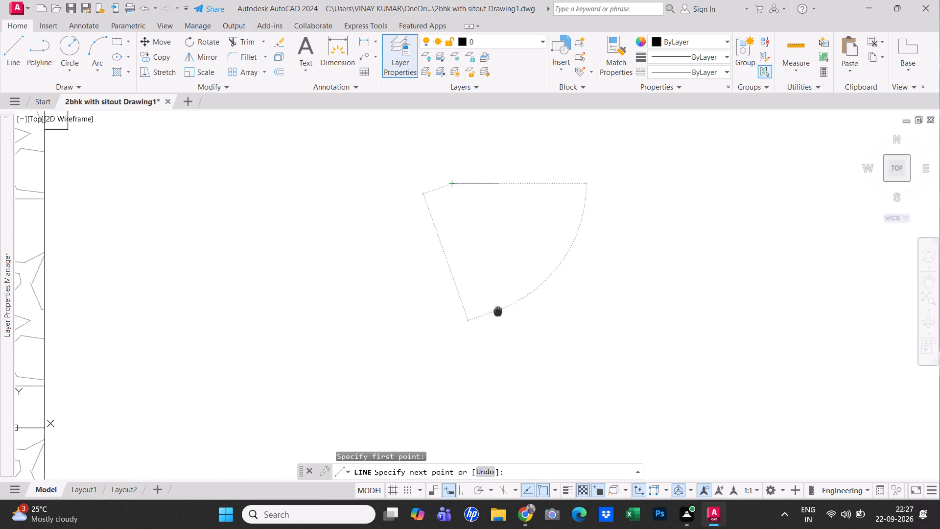
middle_click_drag(496, 306, 481, 277)
scroll(486, 404, "down", 2)
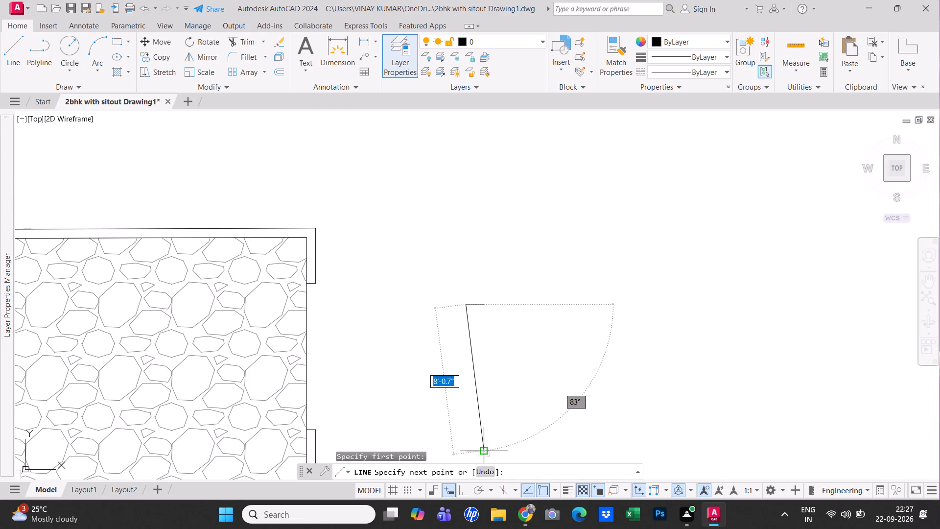
left_click(483, 449)
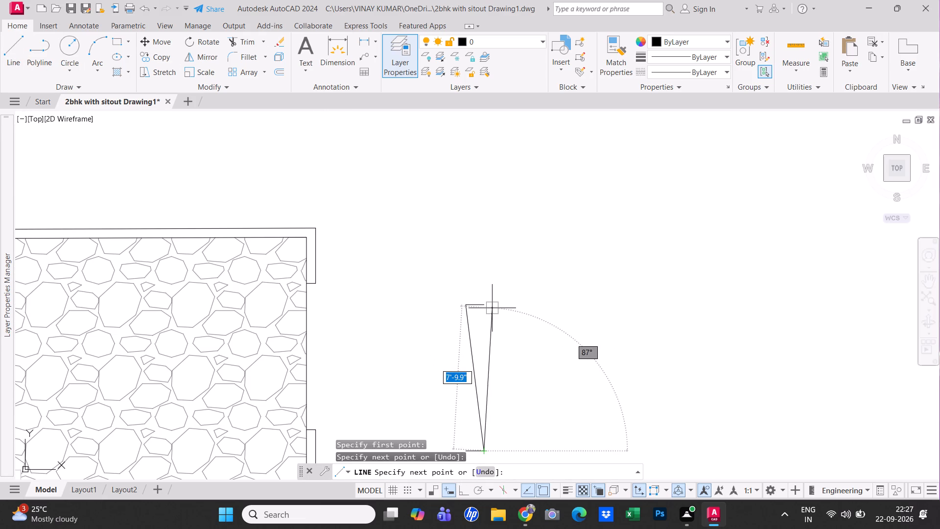
left_click(481, 303)
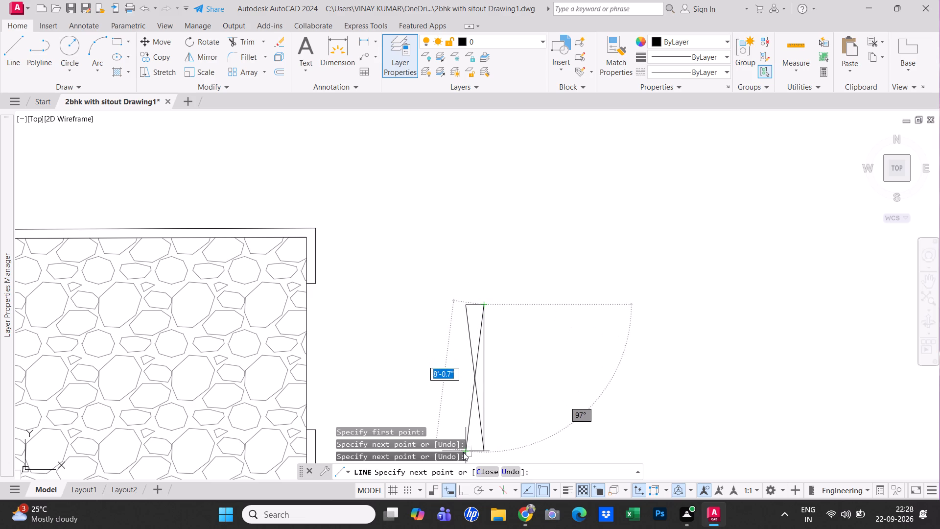
left_click(463, 452)
key("Escape")
Draw the opposite diagonal from the upper right corner to the lower left corner, and close the rectangle's 8' left side.
middle_click_drag(479, 398, 460, 290)
right_click(460, 290)
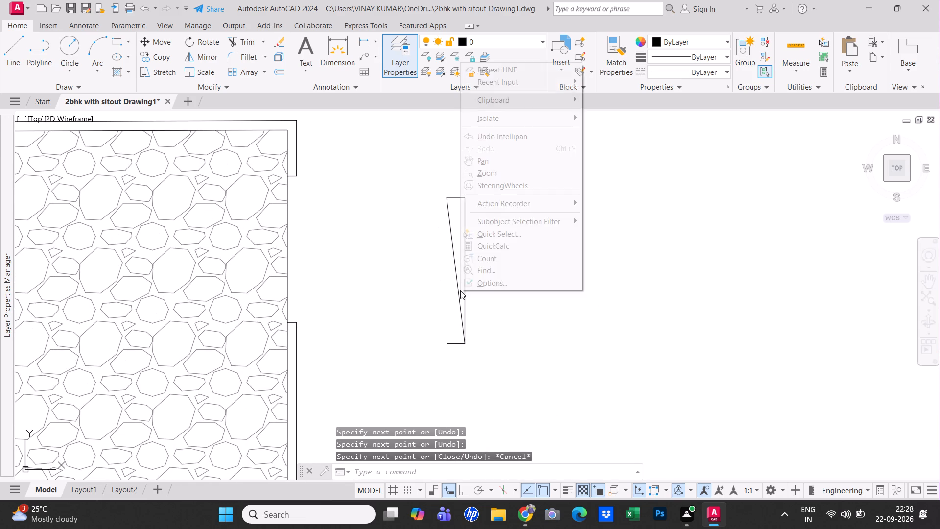
left_click(534, 68)
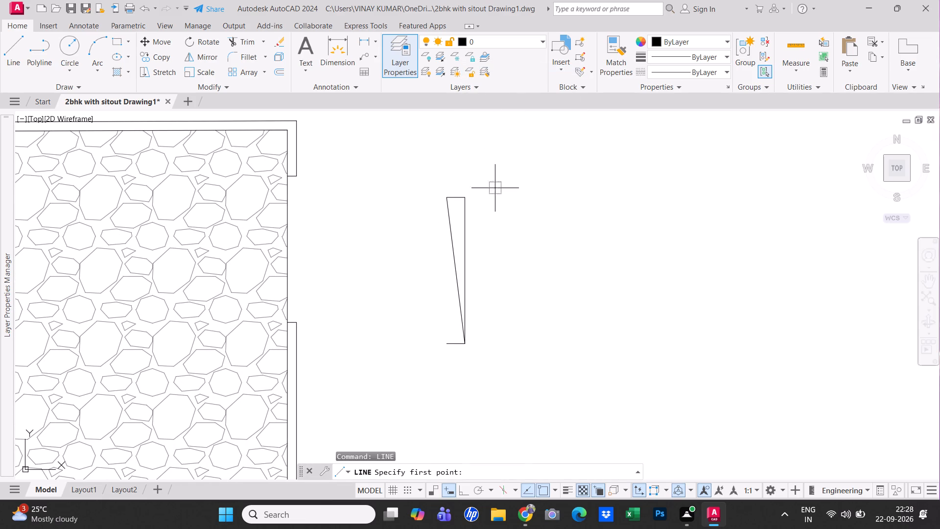
left_click(467, 194)
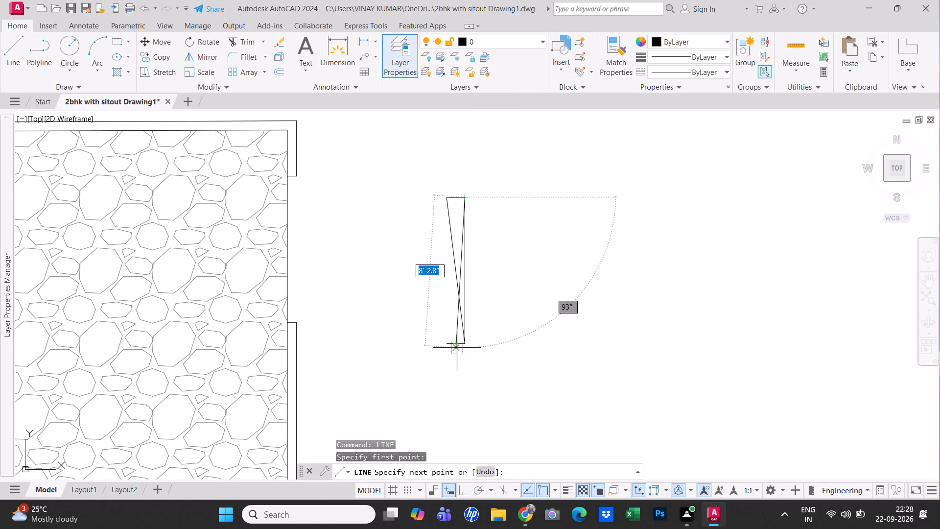
left_click(450, 346)
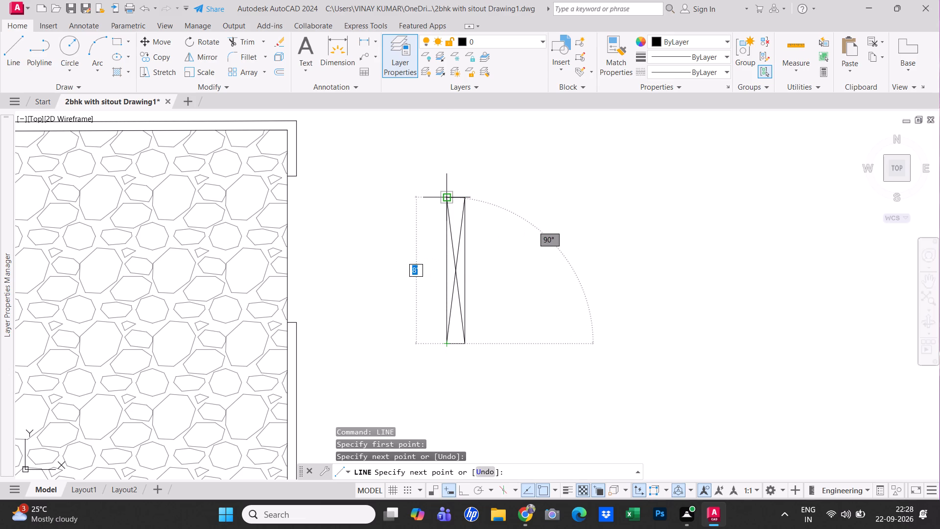
left_click(445, 198)
key("Escape")
Group all the lines of the crossed rectangle into one object.
left_click(496, 377)
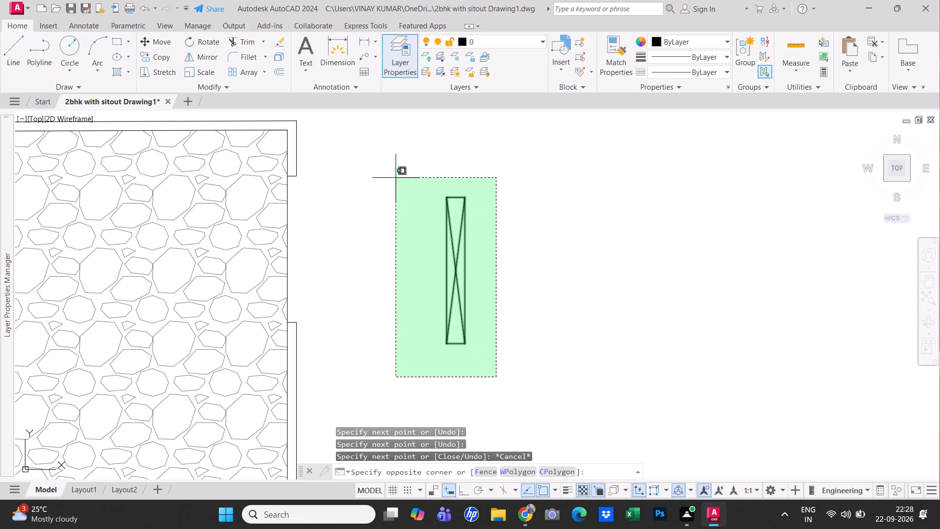
left_click(396, 177)
type("g")
key("space")
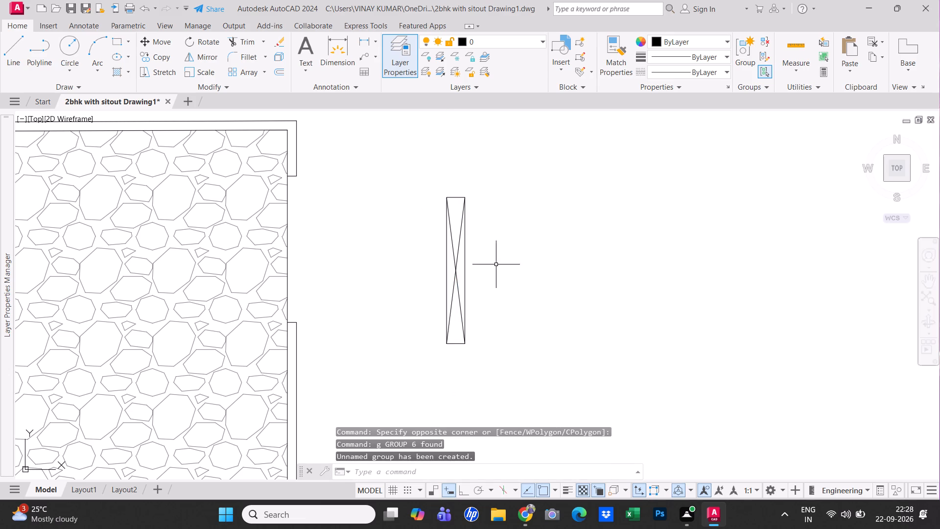
Assign the grouped crossed rectangle to the doors and windows layer.
left_click(455, 268)
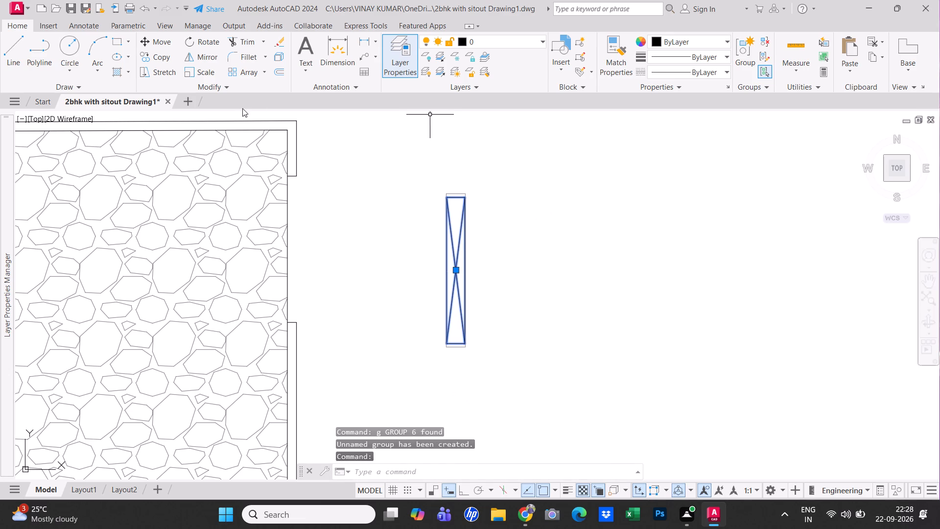
left_click(462, 37)
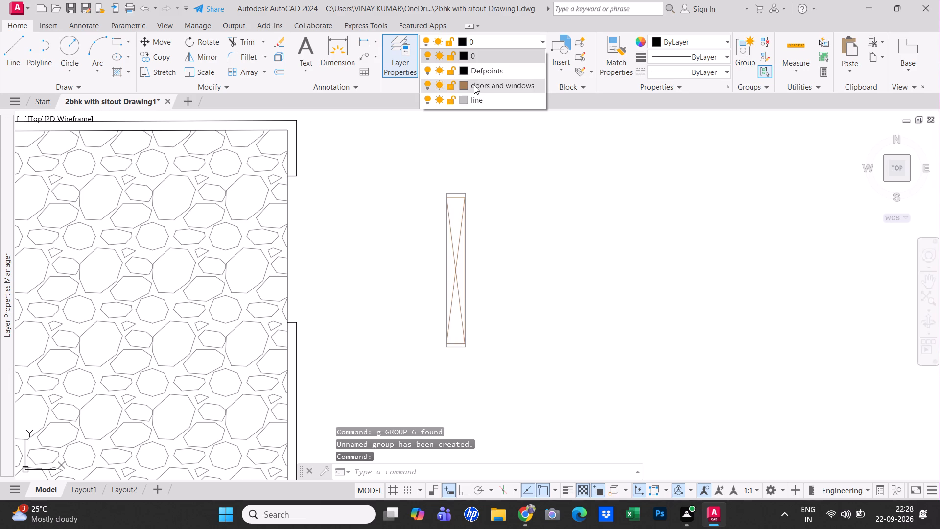
left_click(474, 85)
key("Escape")
key("Escape")
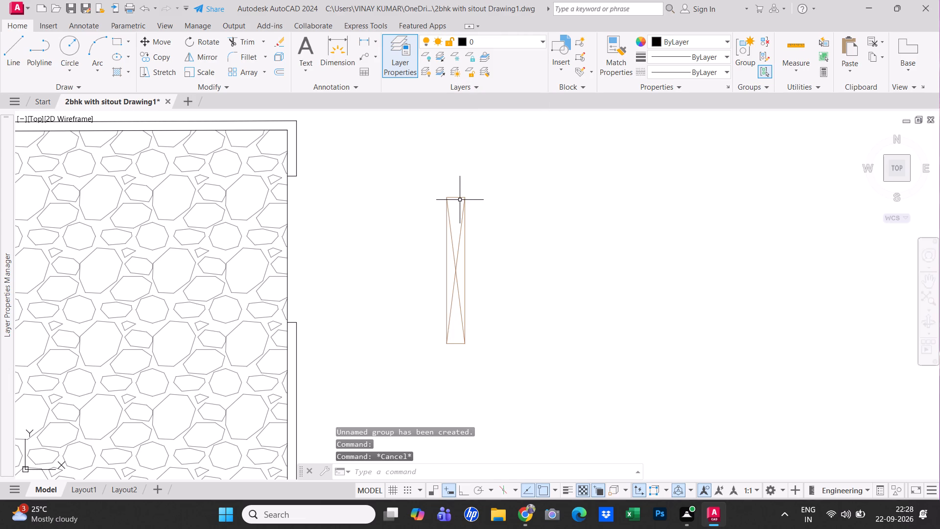
Move the grouped crossed rectangle by its upper left corner onto the upper inner corner of the compound wall opening.
left_click(459, 197)
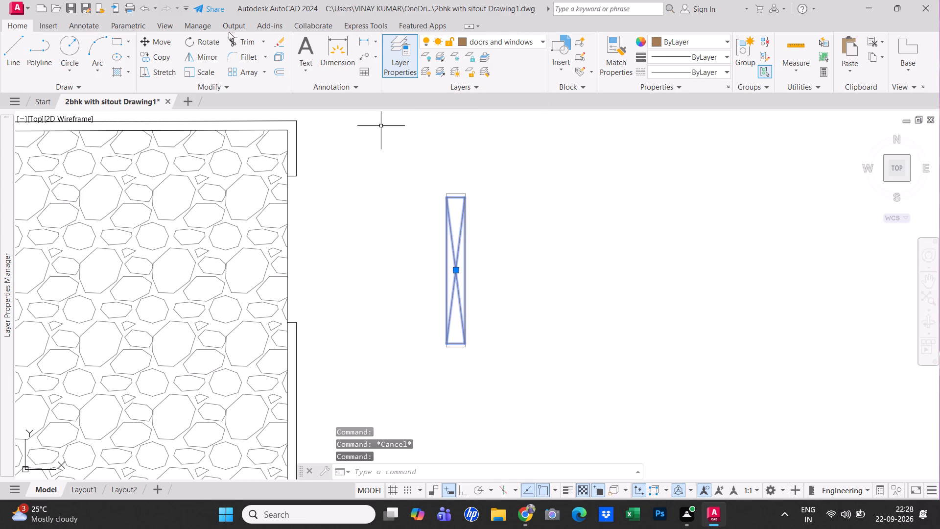
left_click(158, 39)
scroll(407, 157, "up", 2)
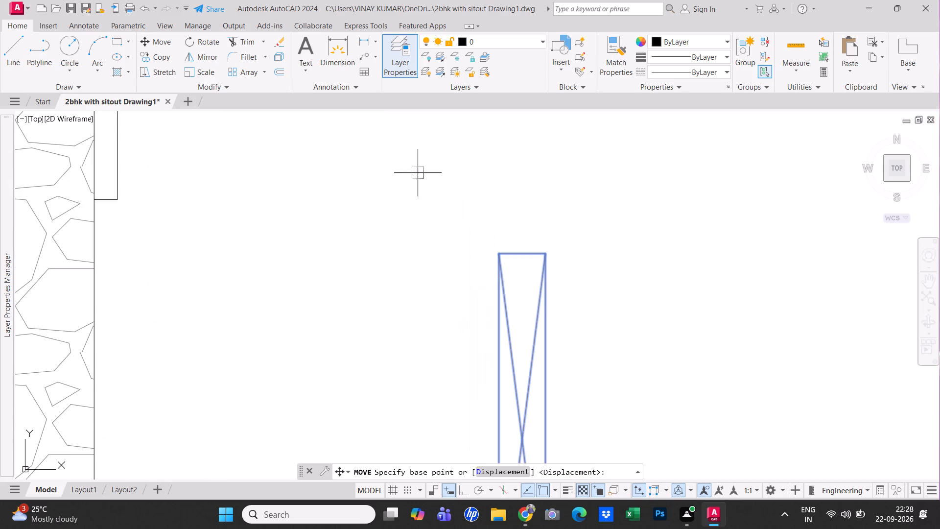
left_click(499, 253)
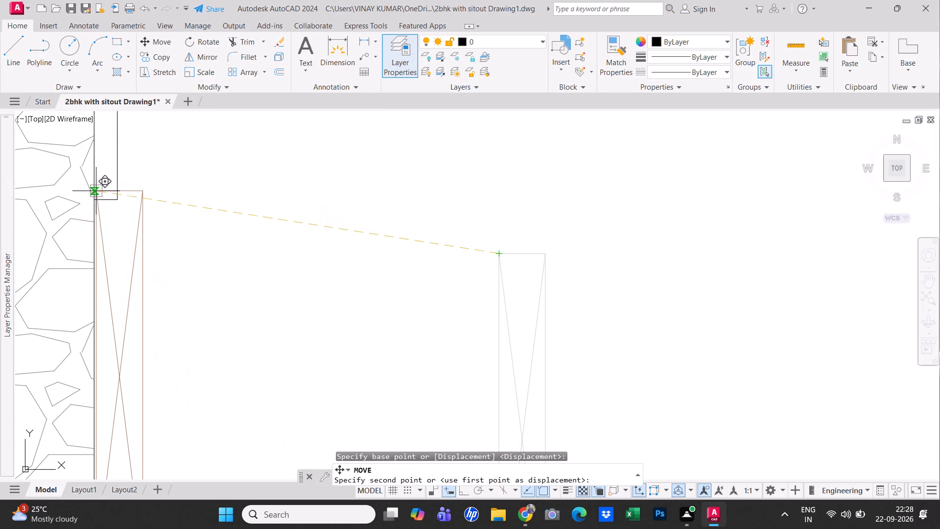
left_click(94, 200)
scroll(267, 173, "down", 3)
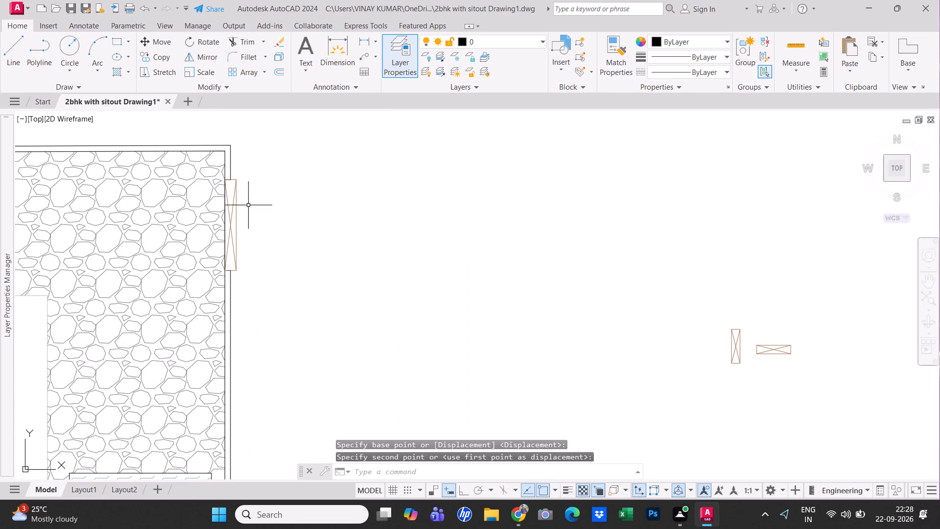
key("Escape")
Examine the gate symbol in the compound wall opening and the overall floor plan with its yard.
scroll(248, 241, "up", 1)
scroll(248, 240, "down", 3)
scroll(207, 279, "up", 1)
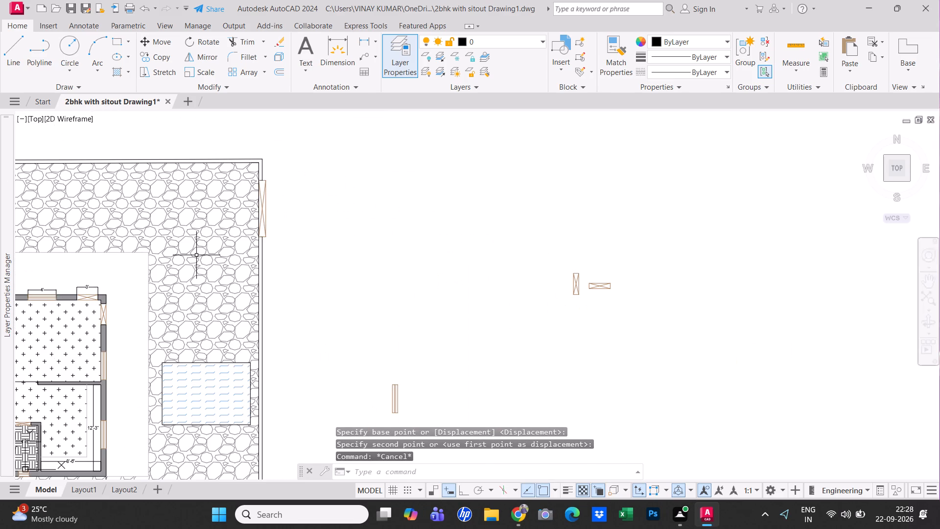
scroll(170, 255, "down", 1)
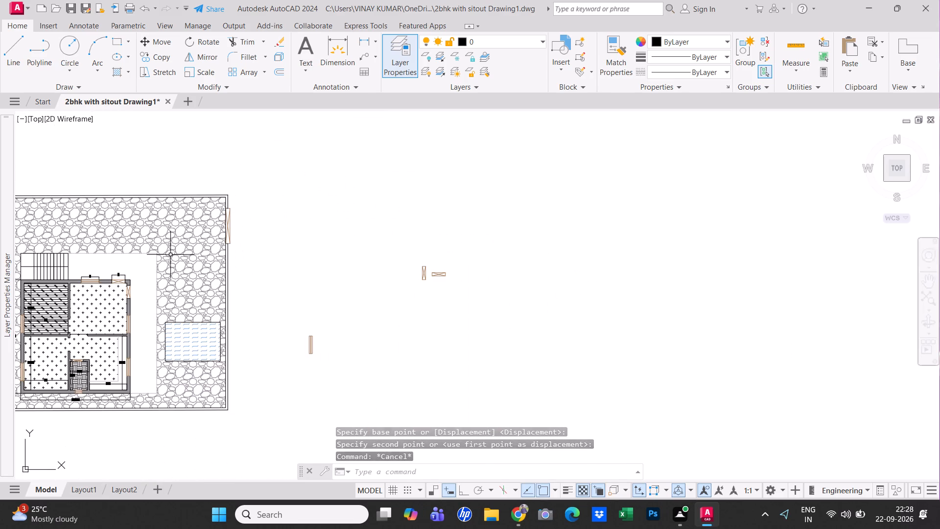
scroll(170, 255, "up", 1)
middle_click_drag(243, 258, 465, 222)
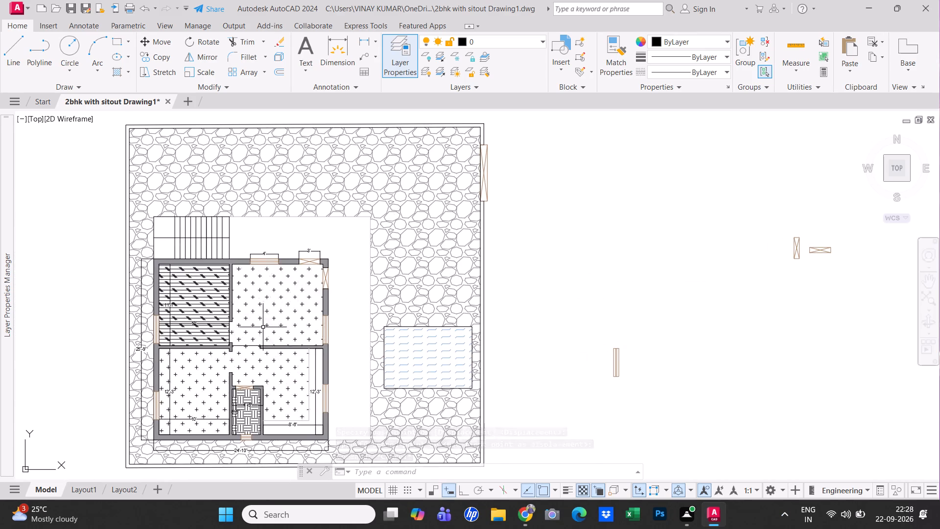
scroll(263, 326, "up", 1)
middle_click_drag(283, 314, 311, 292)
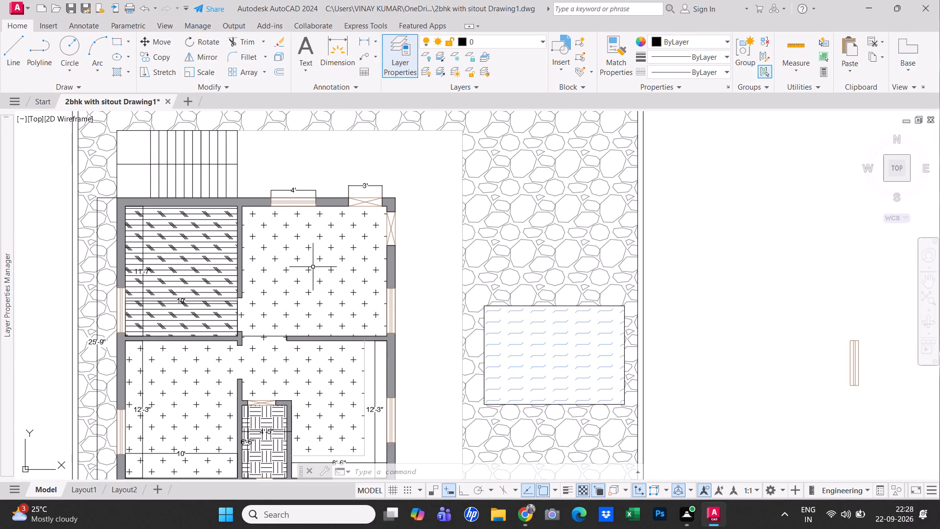
scroll(413, 235, "down", 1)
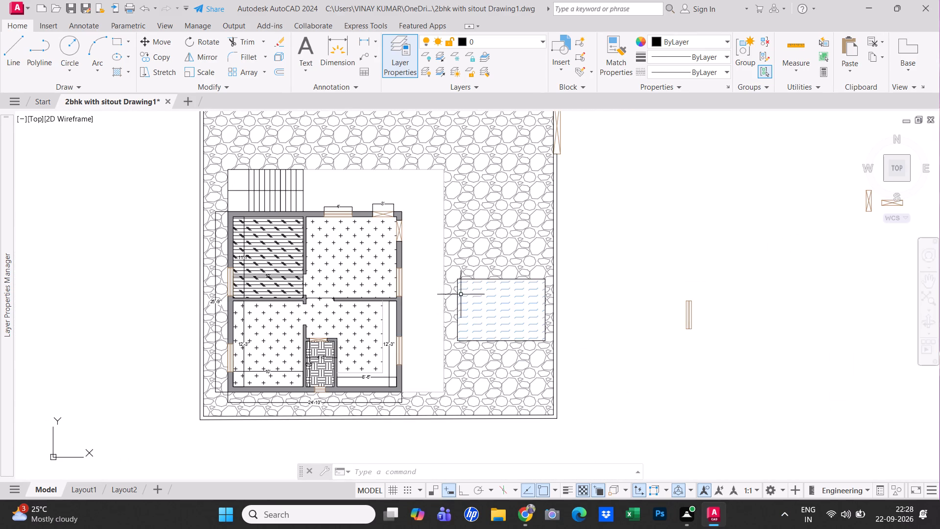
Dimension the compound wall's full left side and bottom side, placing both dimension lines outside the wall.
left_click(342, 44)
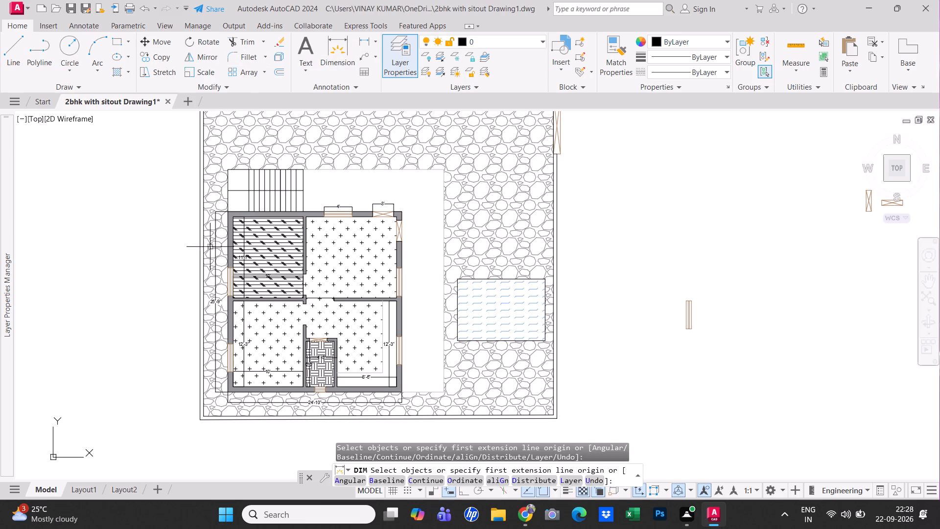
left_click(202, 235)
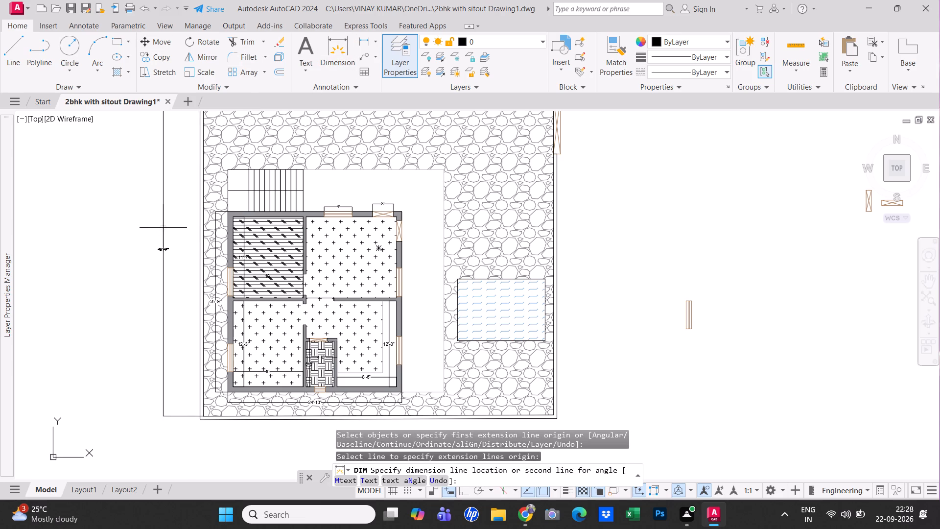
left_click(163, 228)
left_click(239, 420)
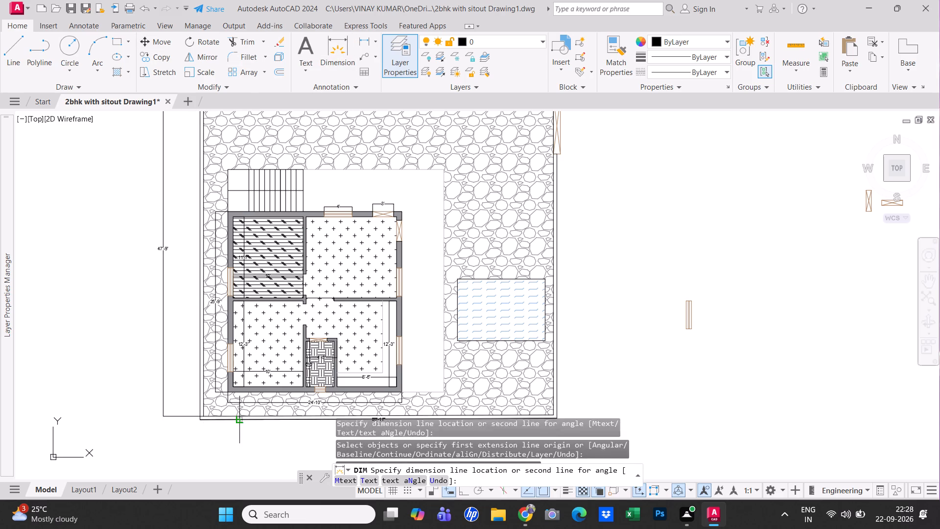
left_click(232, 443)
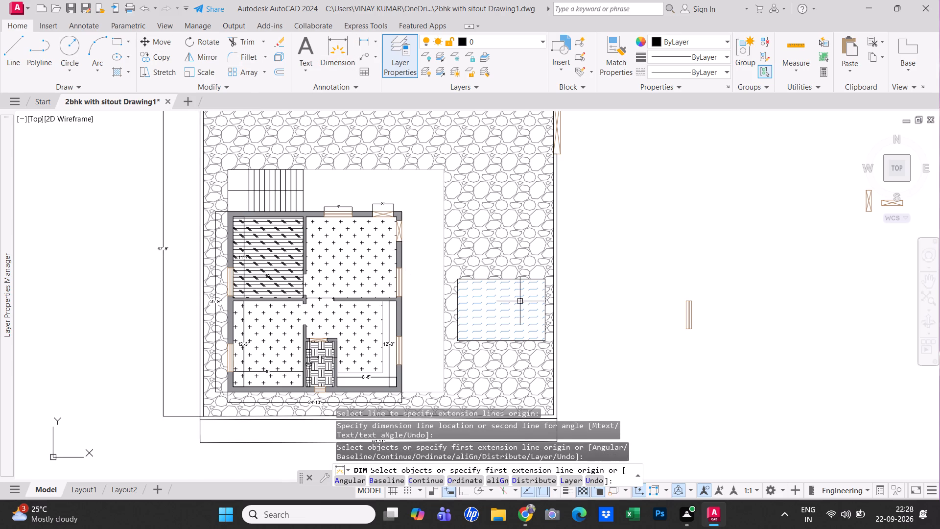
Dimension the top and right sides of the blue-hatched rectangle, placing both dimension lines inside it.
scroll(520, 301, "down", 1)
scroll(519, 279, "up", 2)
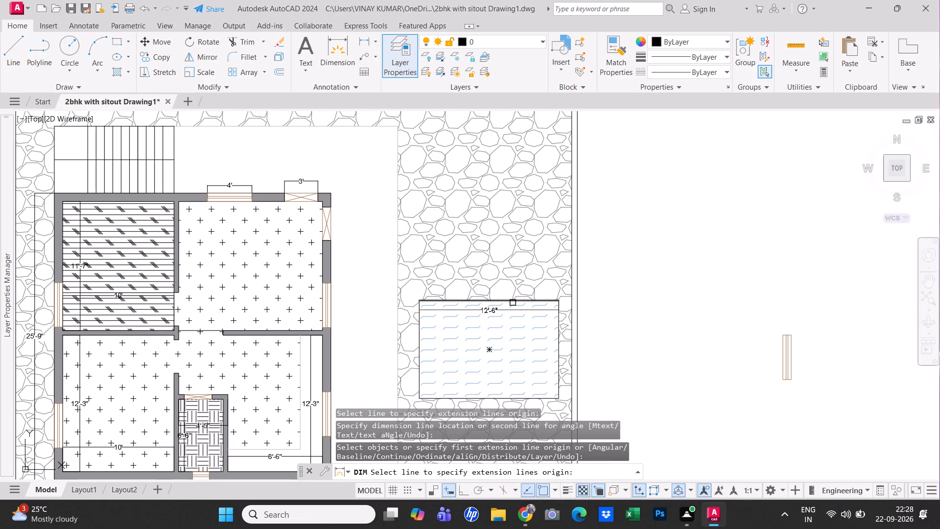
left_click(513, 303)
left_click(511, 315)
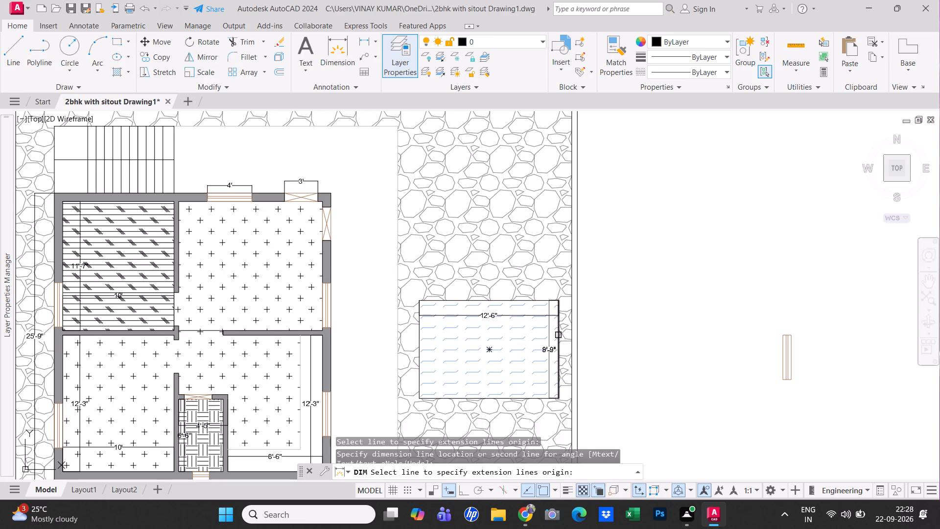
left_click(559, 335)
left_click(542, 331)
scroll(572, 268, "down", 2)
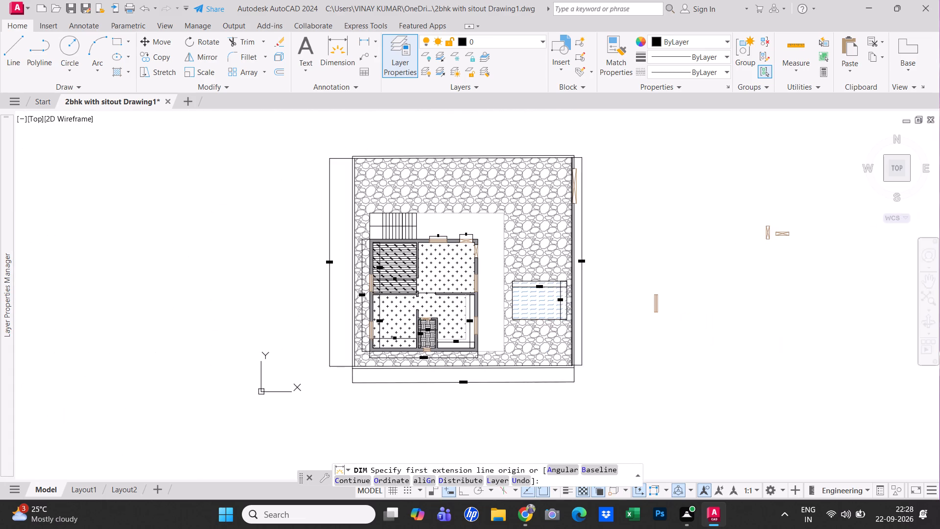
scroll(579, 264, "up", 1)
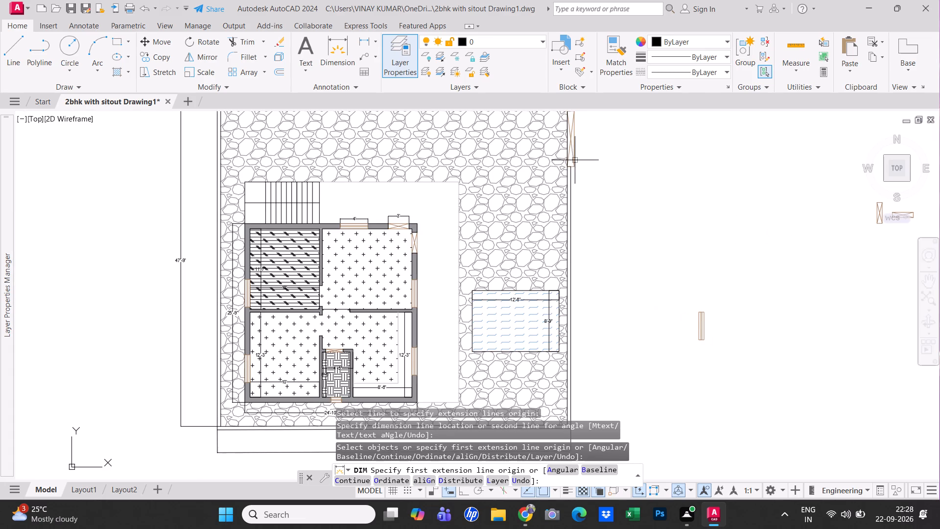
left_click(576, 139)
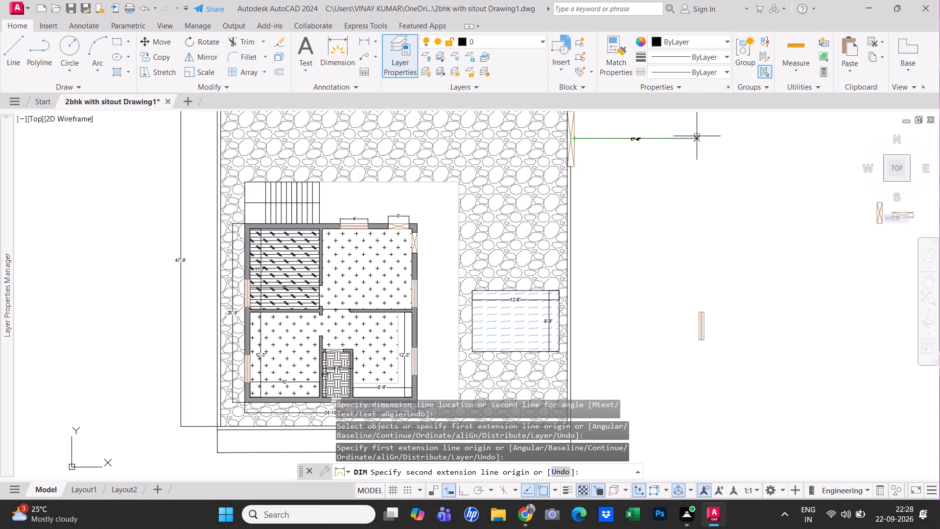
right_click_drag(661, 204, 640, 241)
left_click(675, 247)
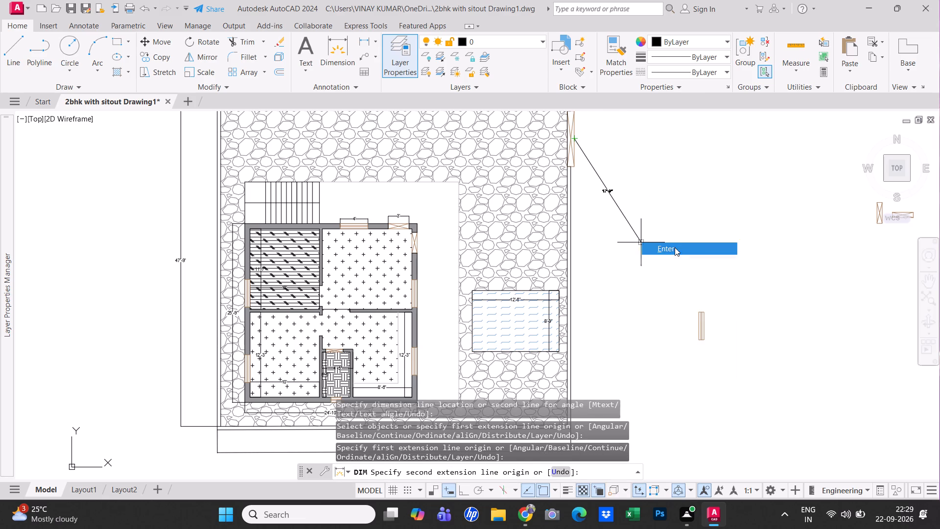
Dimension the length of the gate in the plot's east boundary wall, placing the dimension line just outside the gate.
middle_click_drag(632, 215, 564, 339)
scroll(499, 261, "up", 2)
right_click(536, 252)
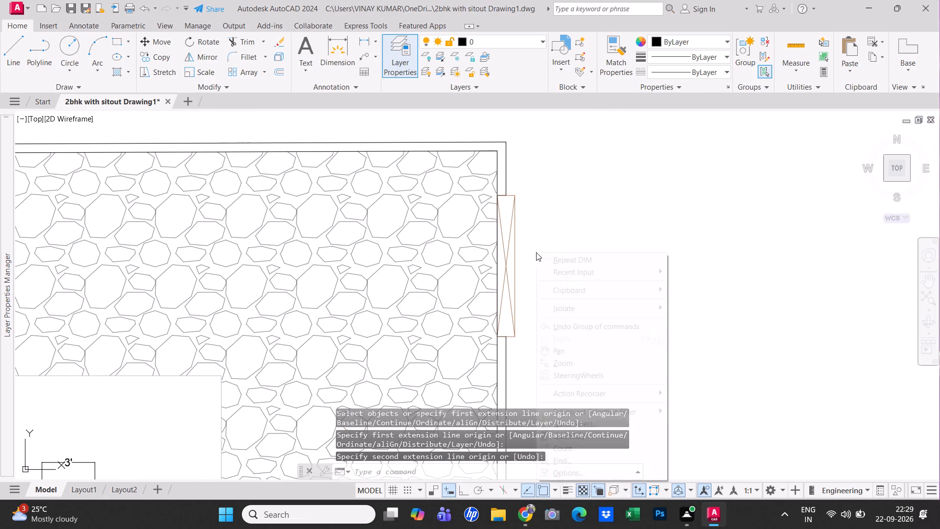
left_click(592, 258)
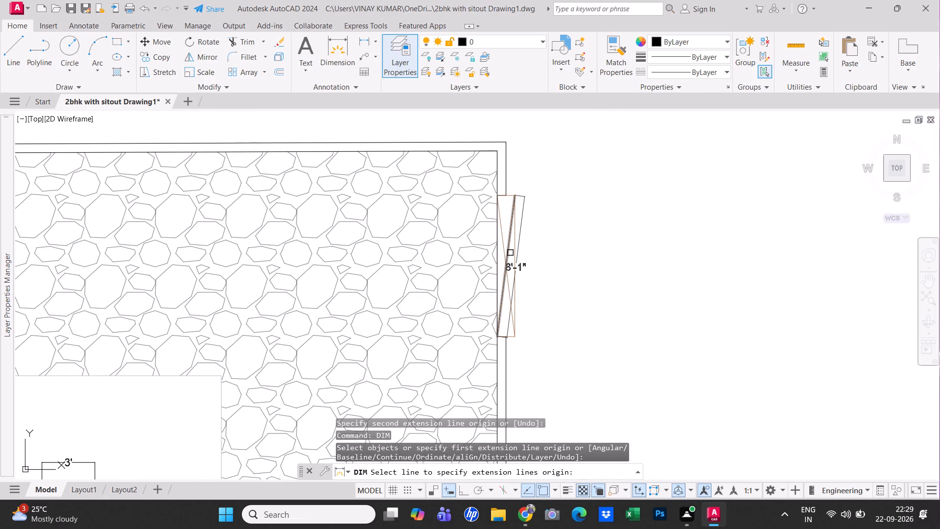
left_click(515, 254)
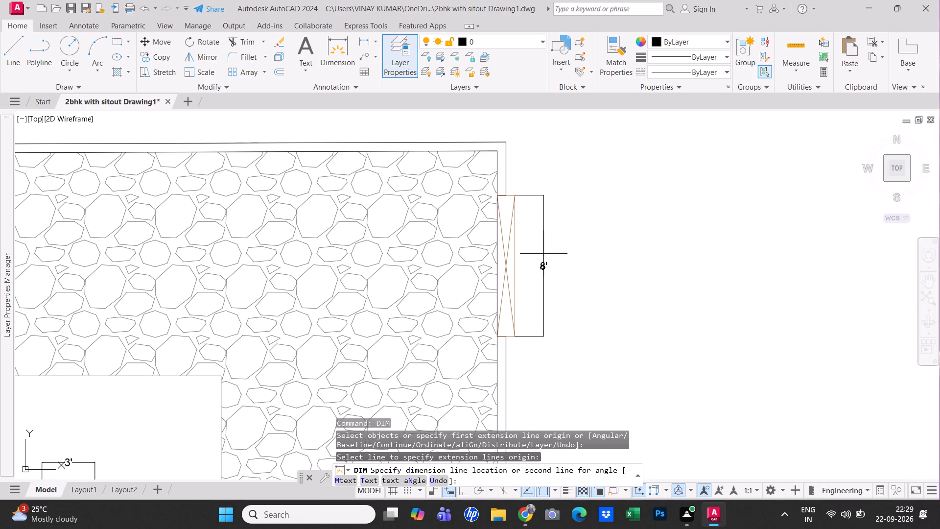
left_click(543, 254)
right_click(588, 257)
left_click(610, 262)
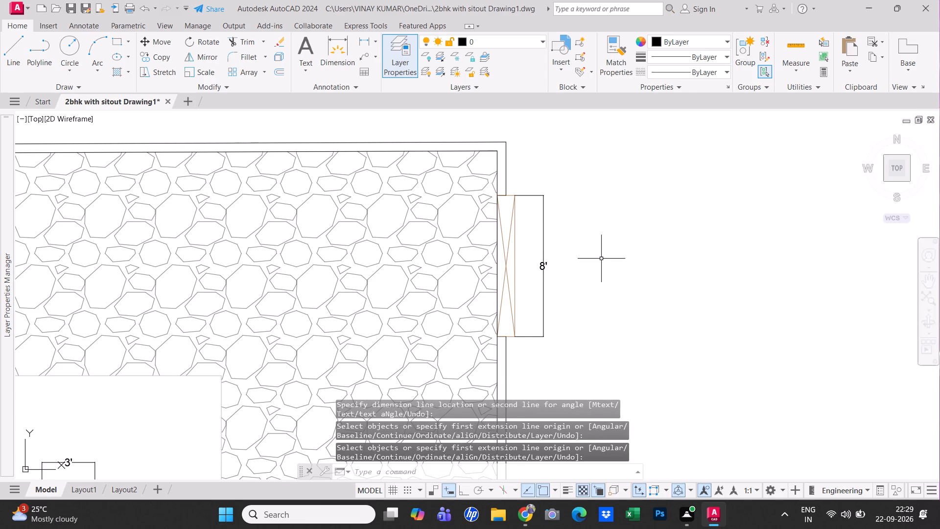
Add multiline text reading "entrens gate" outside the boundary wall, beside the gate dimension.
scroll(601, 259, "down", 2)
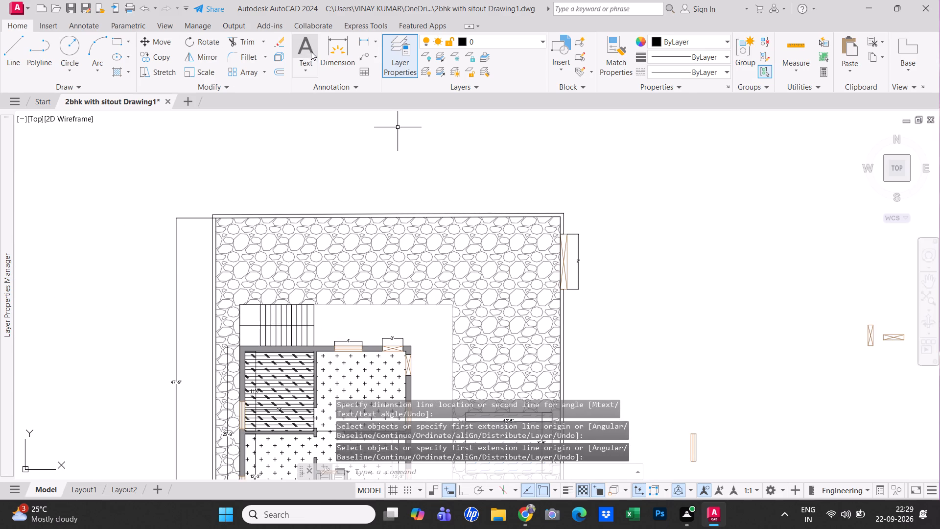
left_click(309, 60)
left_click(311, 43)
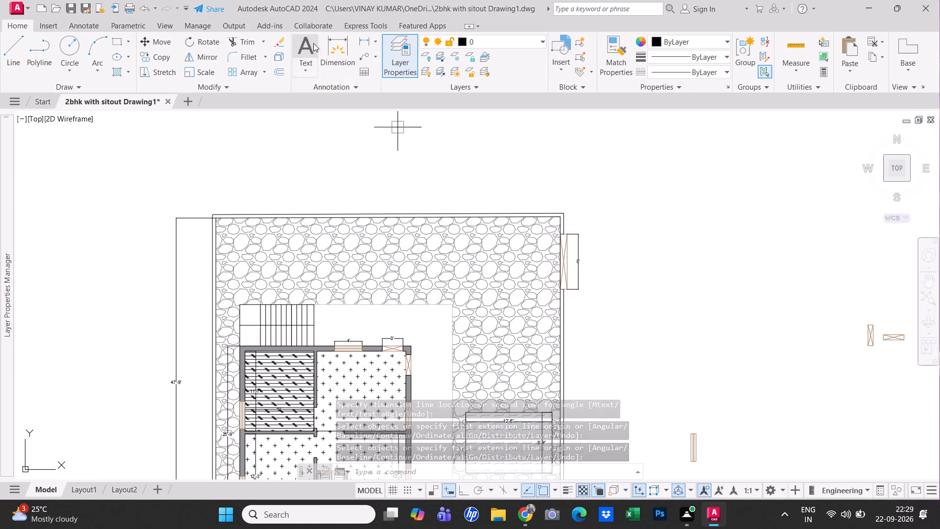
left_click(594, 234)
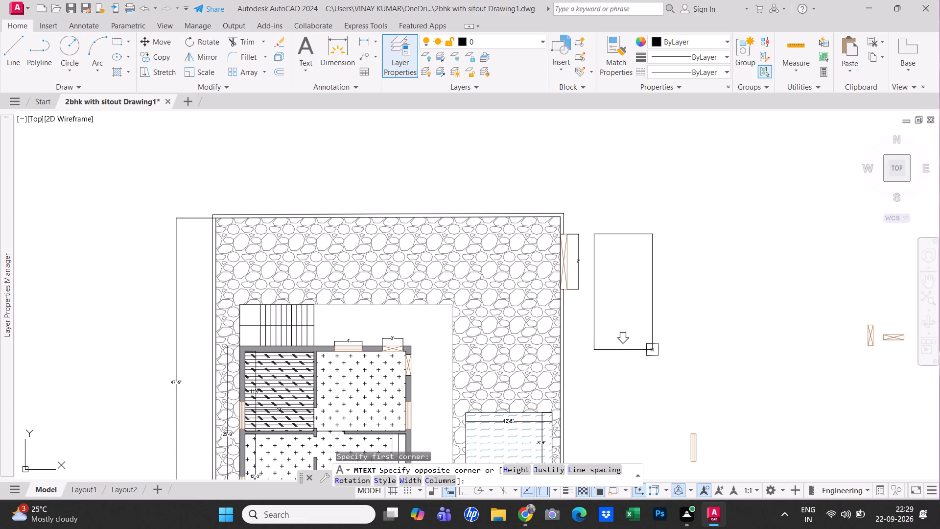
left_click(772, 350)
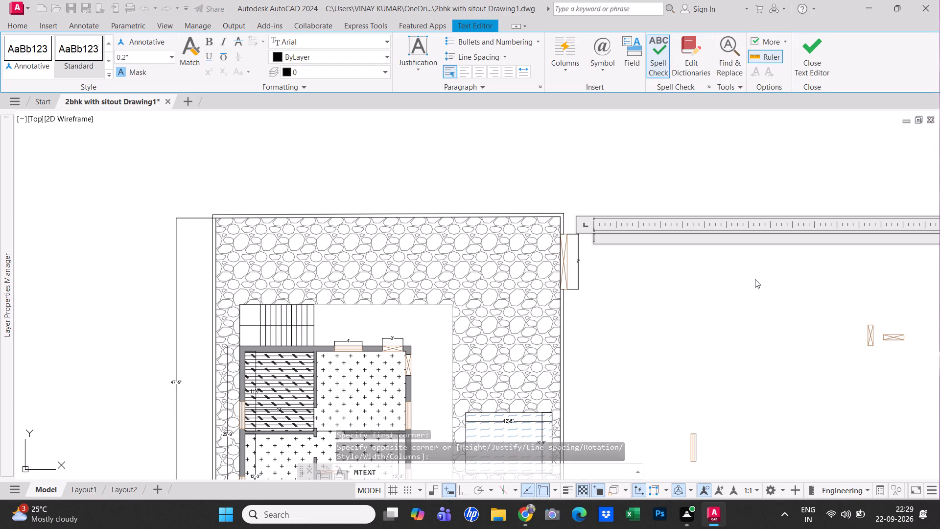
type("ent")
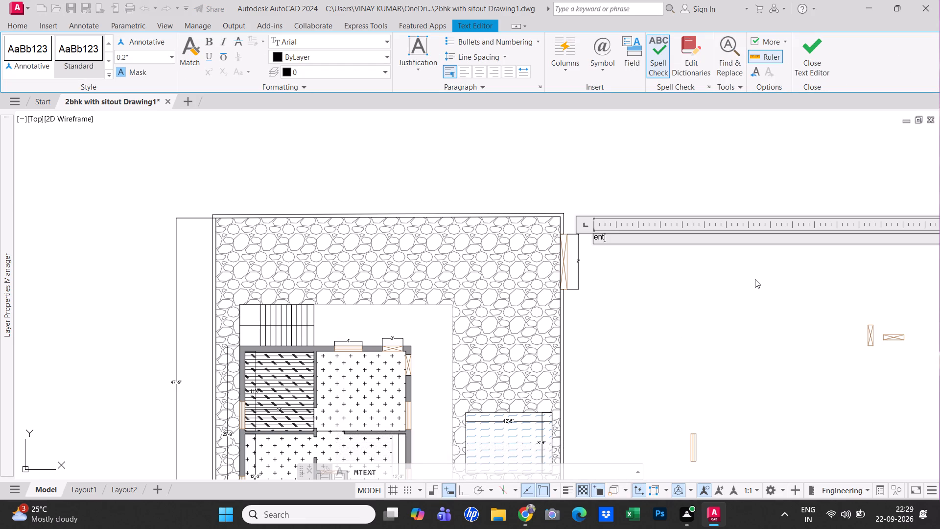
type("rens gs")
key("BackSpace")
type("ate")
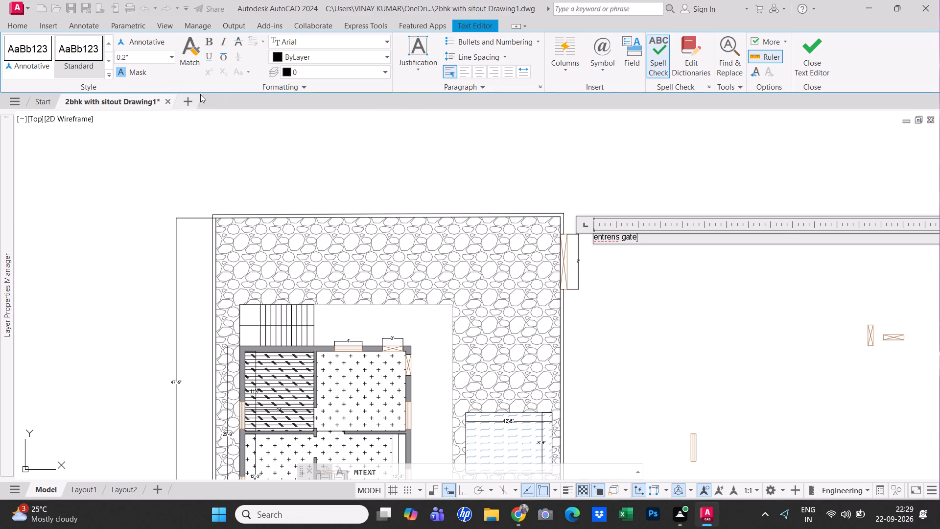
left_click(172, 55)
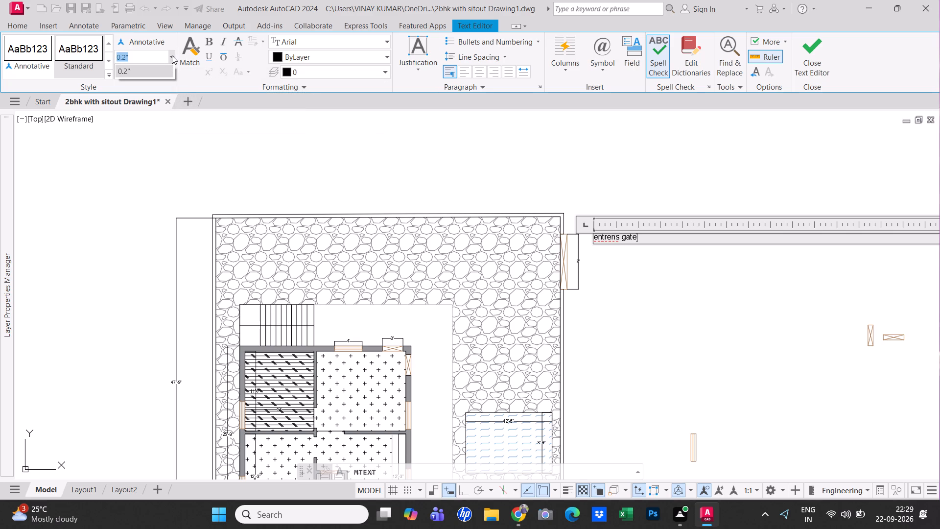
left_click(172, 55)
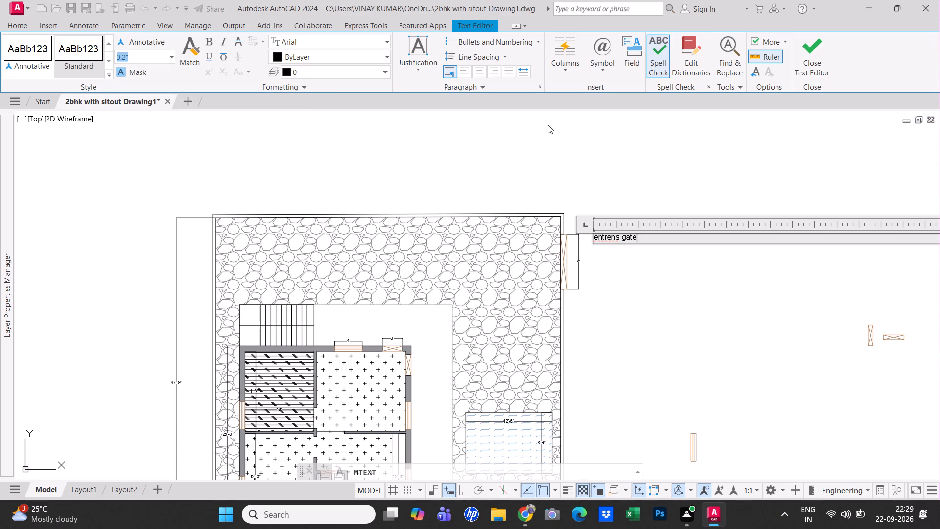
left_click(674, 294)
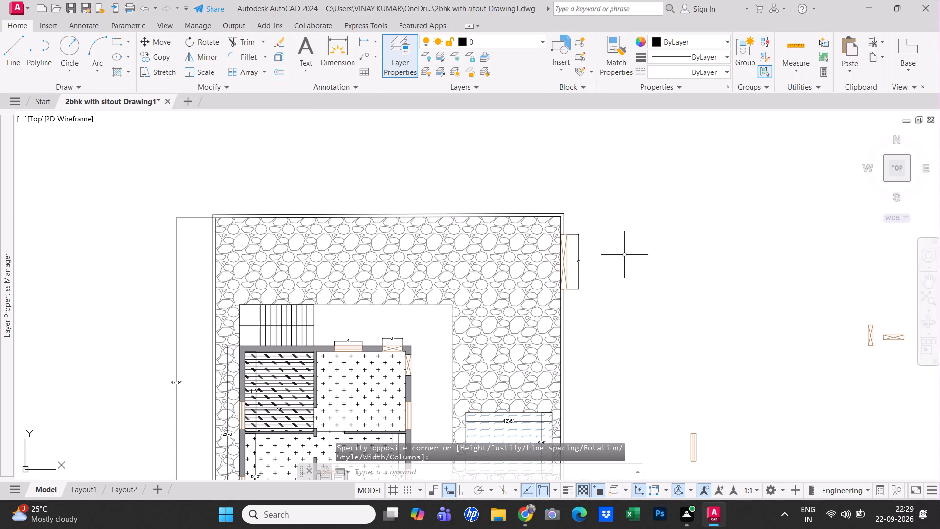
Scale up the "entrens gate" text freehand from a base point on the text itself.
left_click_drag(713, 287, 710, 282)
left_click(583, 173)
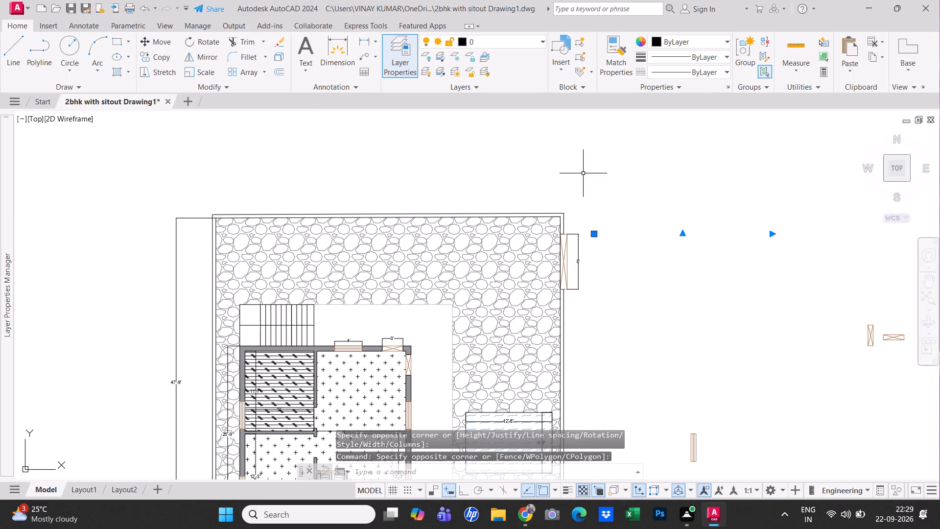
scroll(604, 248, "up", 4)
middle_click_drag(555, 306, 551, 311)
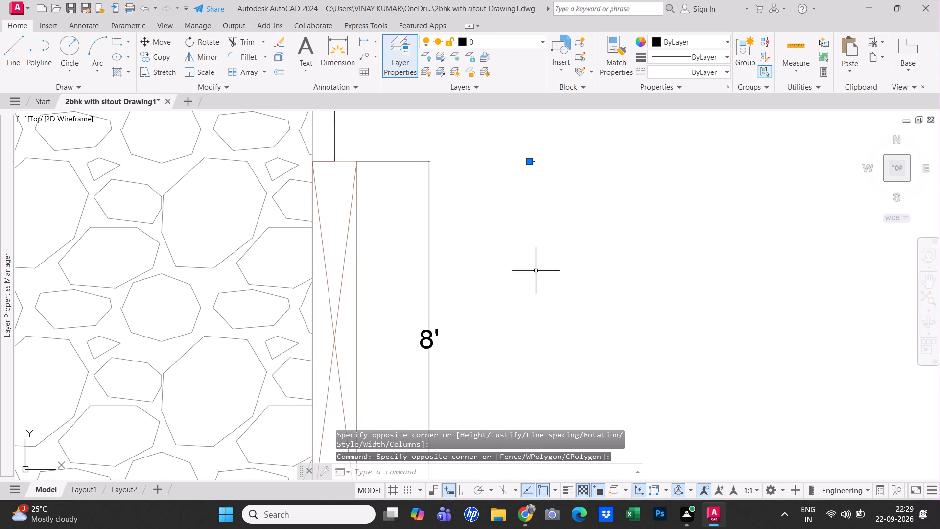
scroll(556, 177, "up", 4)
middle_click_drag(530, 220, 472, 344)
right_click(427, 234)
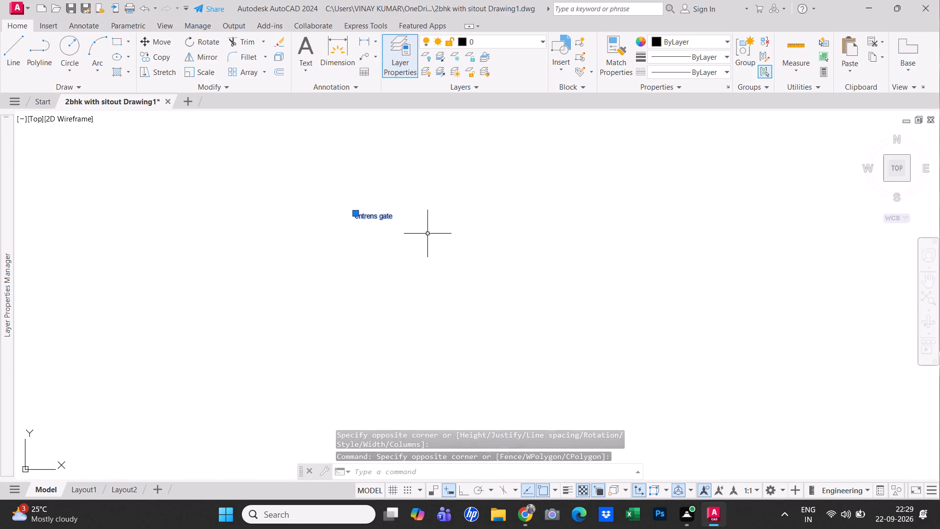
left_click(461, 310)
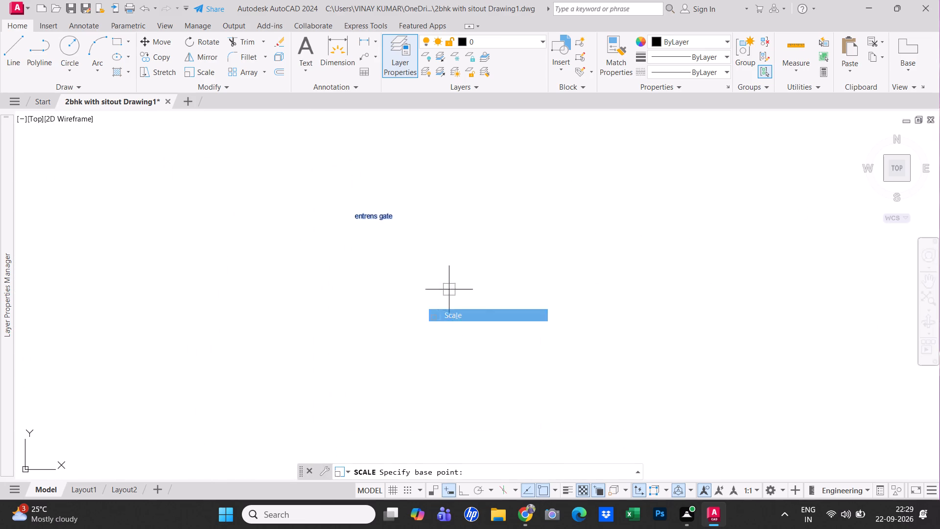
left_click(372, 215)
scroll(416, 321, "down", 1)
scroll(416, 321, "up", 1)
scroll(416, 321, "down", 3)
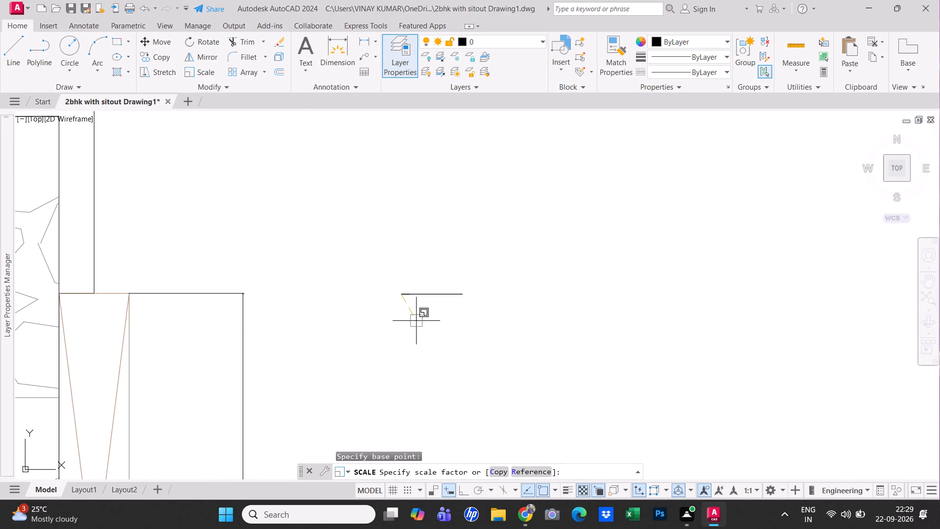
scroll(415, 318, "down", 4)
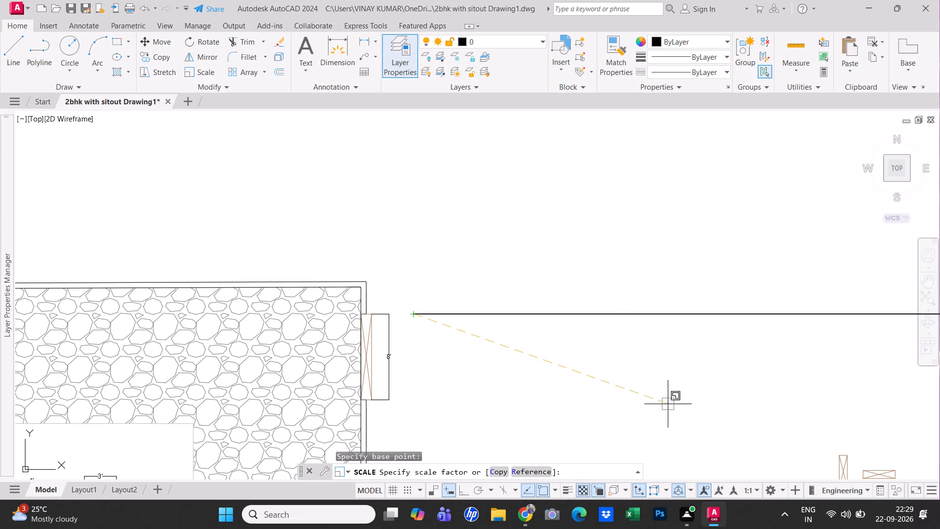
left_click(651, 400)
Narrow the "entrens gate" text frame until its width ends shortly past the wording.
scroll(404, 320, "up", 3)
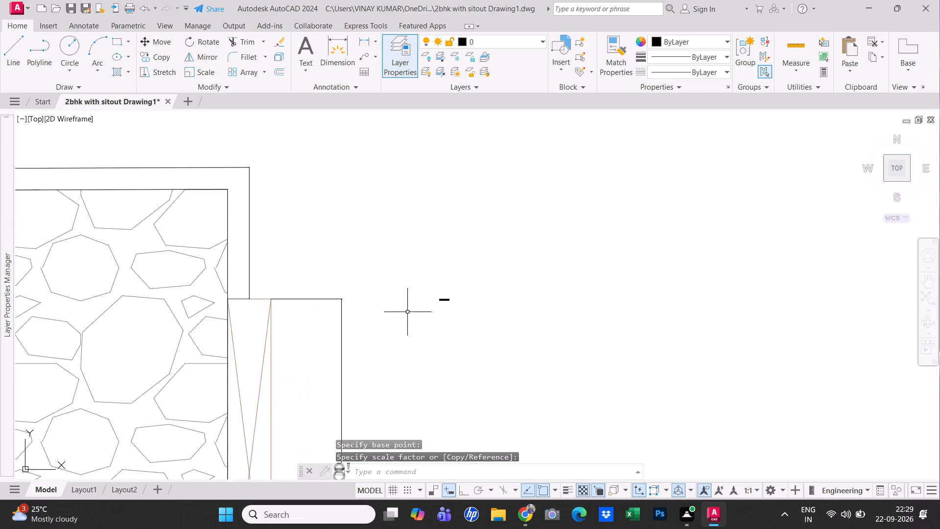
scroll(410, 309, "up", 1)
scroll(475, 289, "up", 1)
left_click(465, 302)
scroll(493, 325, "down", 2)
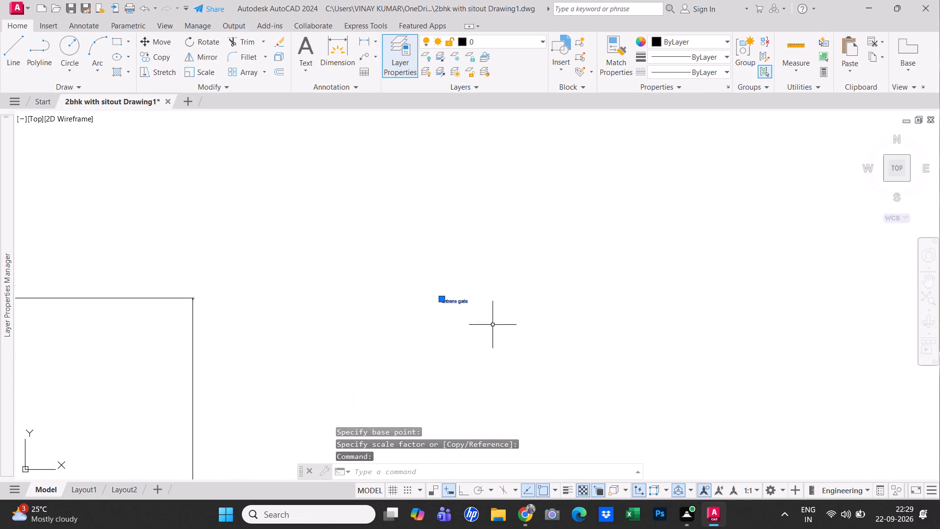
scroll(493, 325, "down", 4)
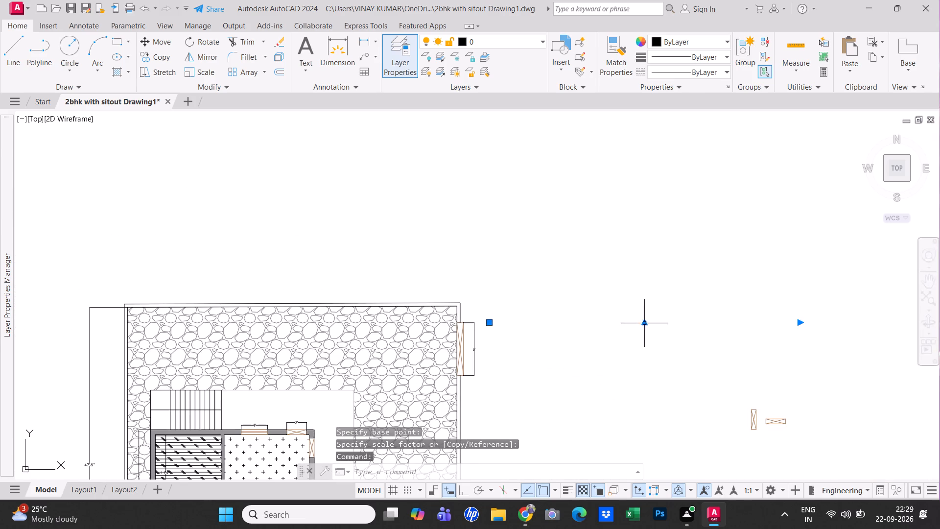
left_click(799, 322)
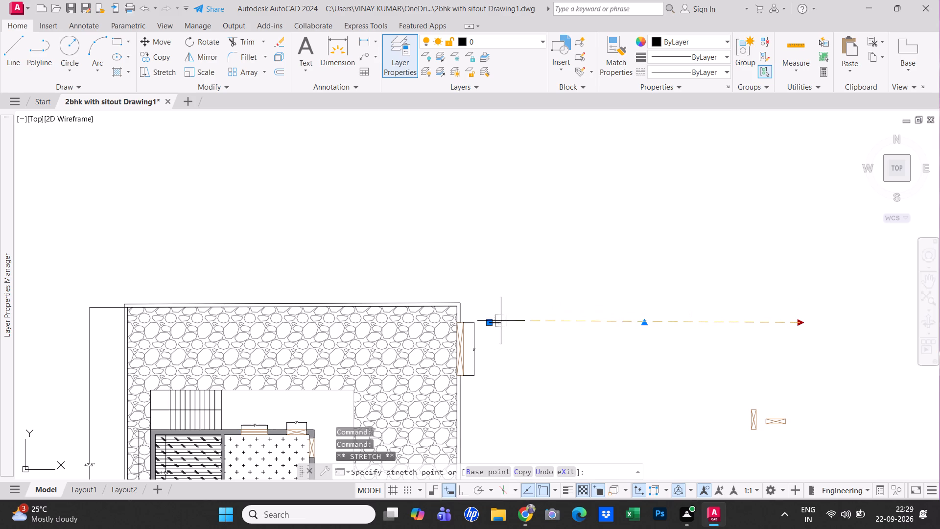
left_click(509, 324)
scroll(490, 327, "up", 5)
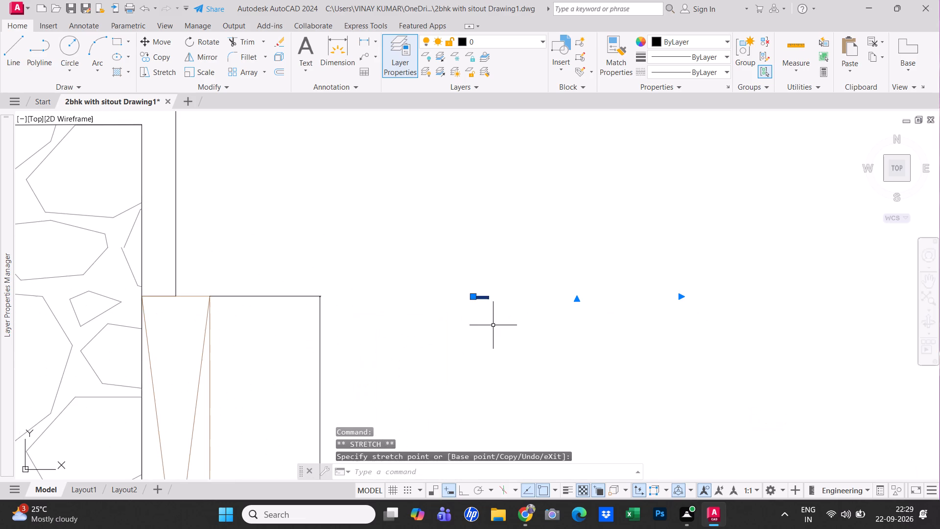
scroll(542, 312, "up", 1)
left_click(764, 292)
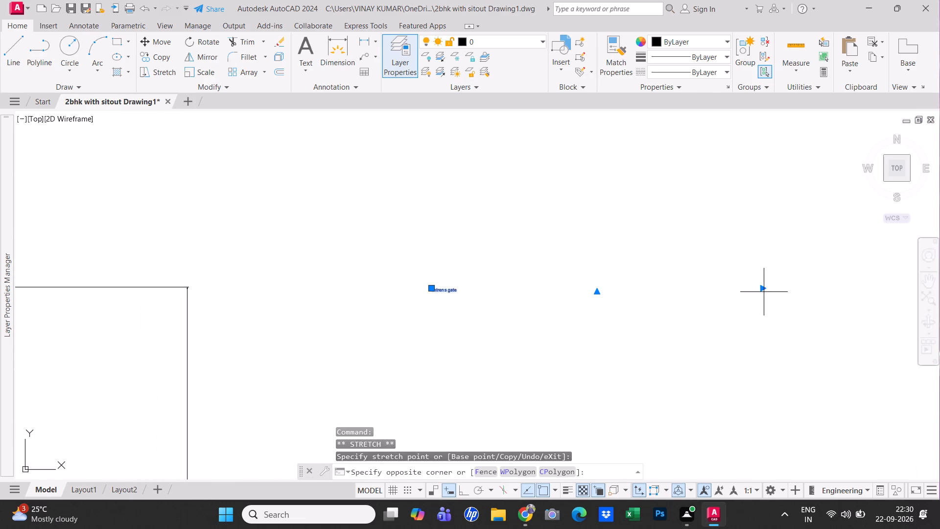
left_click(539, 289)
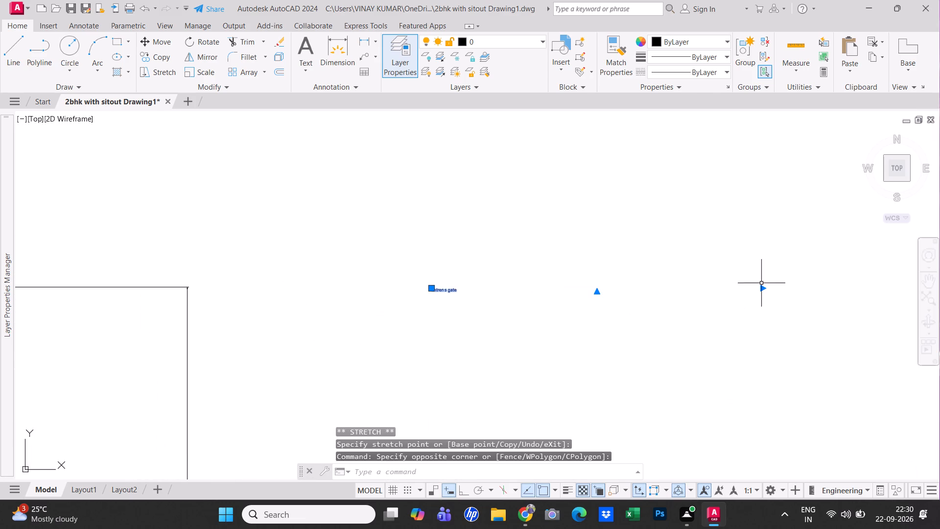
left_click(763, 287)
left_click(481, 294)
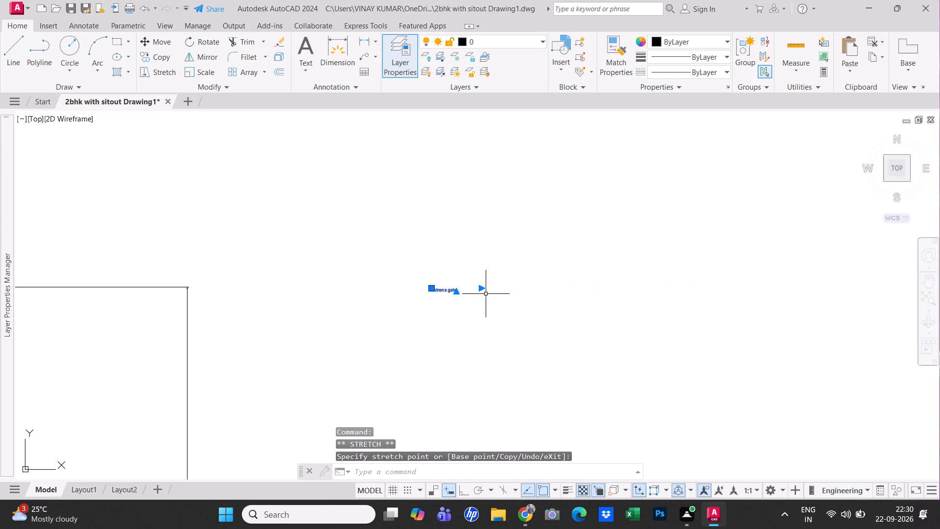
Stretch the "entrens gate" text frame's height downward below the wording.
scroll(460, 293, "up", 3)
left_click(440, 290)
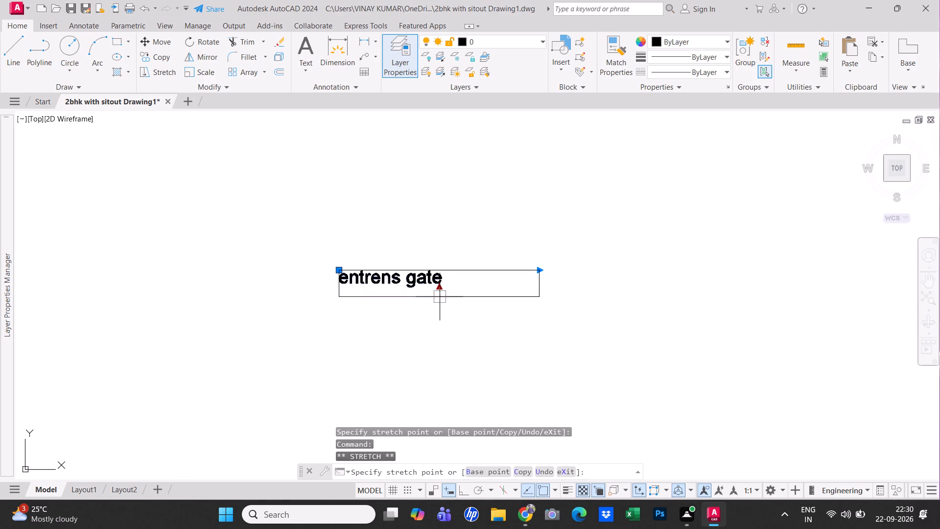
left_click(428, 343)
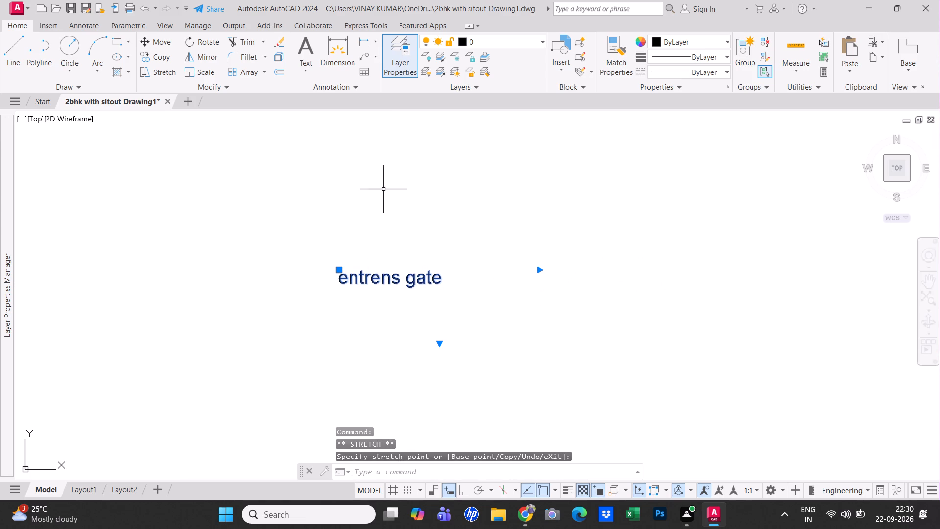
Scale up the "entrens gate" text freehand again from a base point on the text itself.
right_click(436, 313)
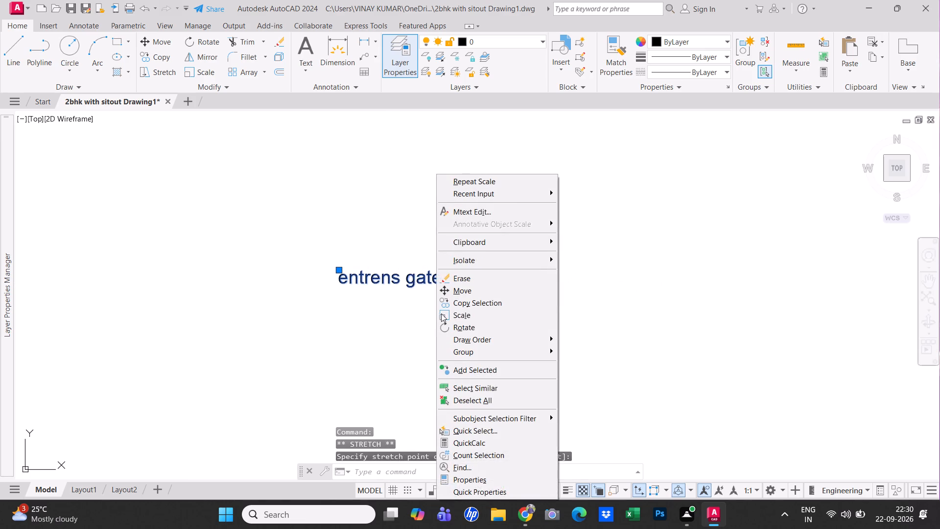
left_click(477, 313)
left_click(413, 277)
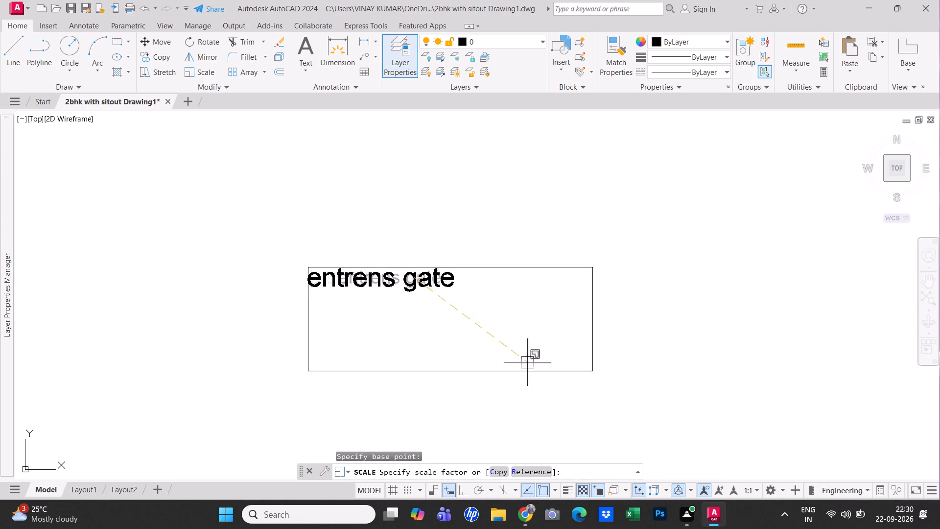
scroll(506, 384, "down", 6)
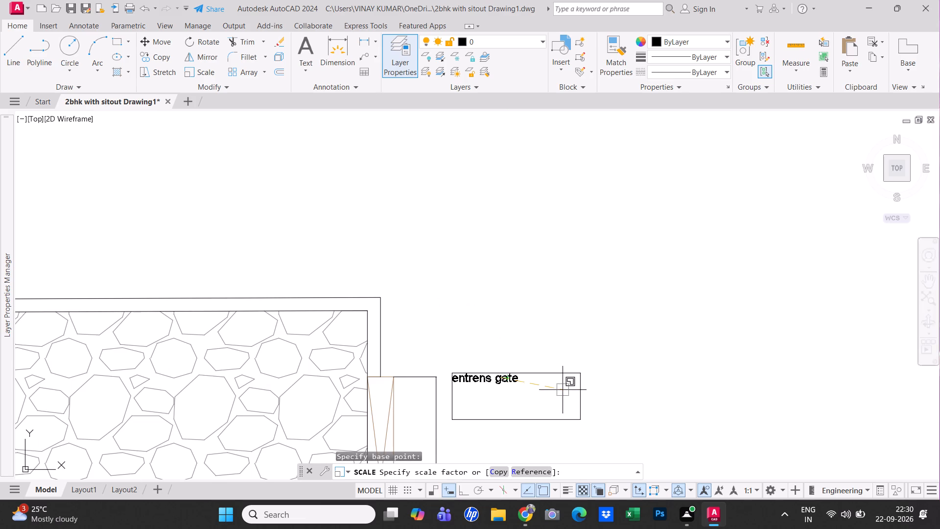
left_click(594, 390)
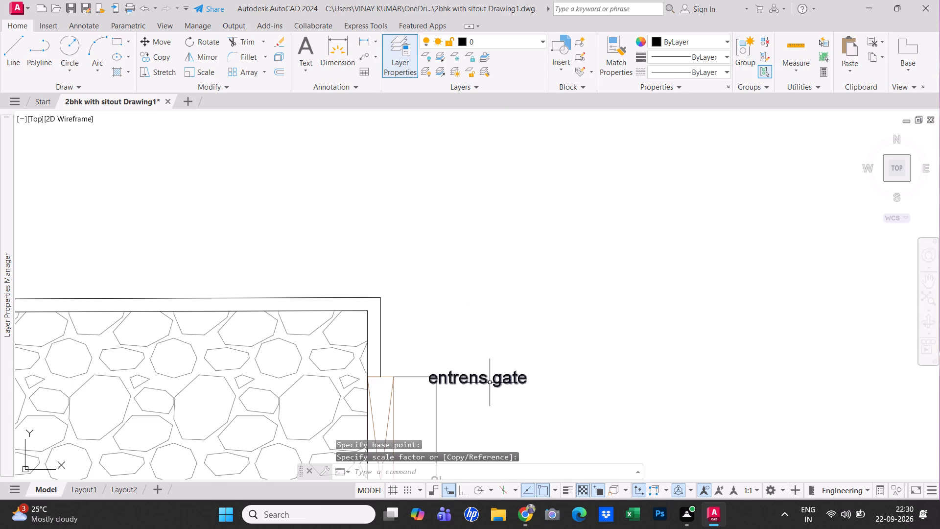
Shorten the "entrens gate" text frame to just below the wording and try to narrow it to the wording's end.
left_click(490, 383)
left_click(481, 380)
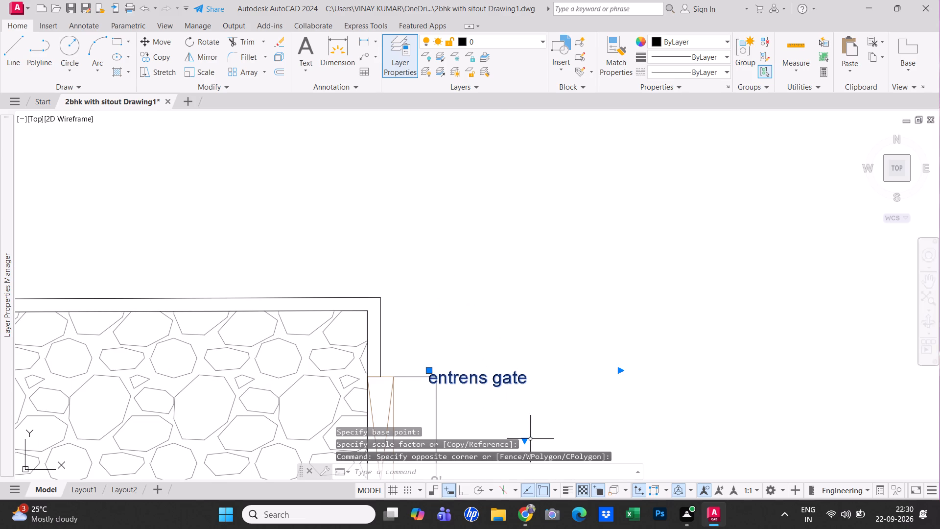
left_click(527, 438)
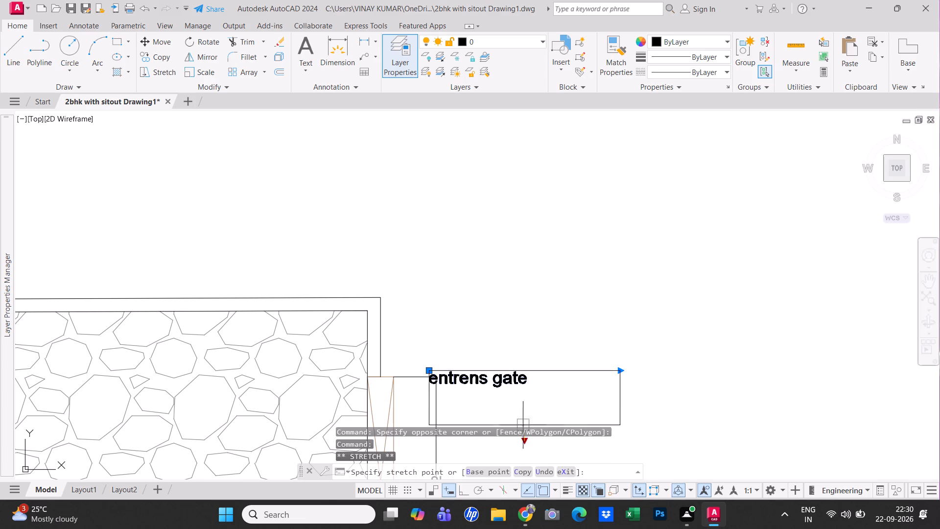
left_click(523, 400)
left_click(621, 373)
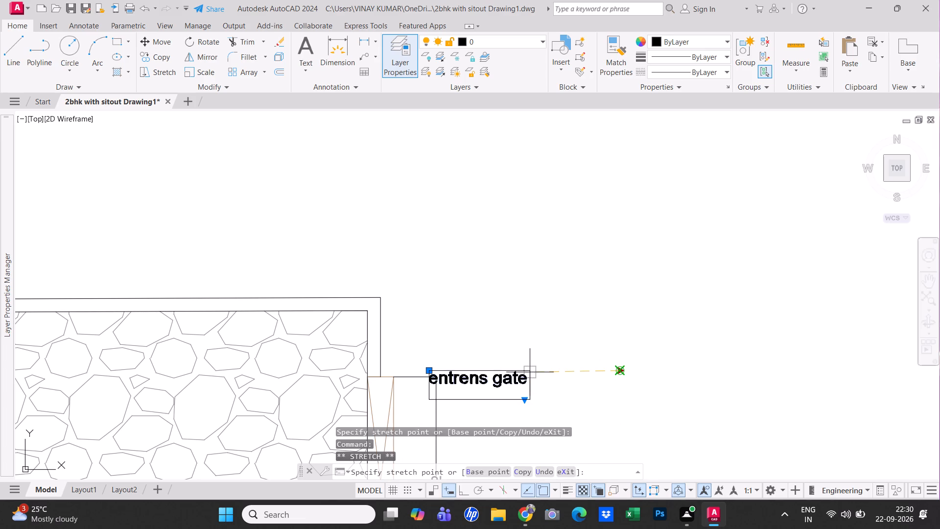
left_click(530, 372)
Move the "entrens gate" text down beside the gate, clear of the gate's dimension line.
middle_click_drag(494, 408, 525, 387)
left_click(508, 359)
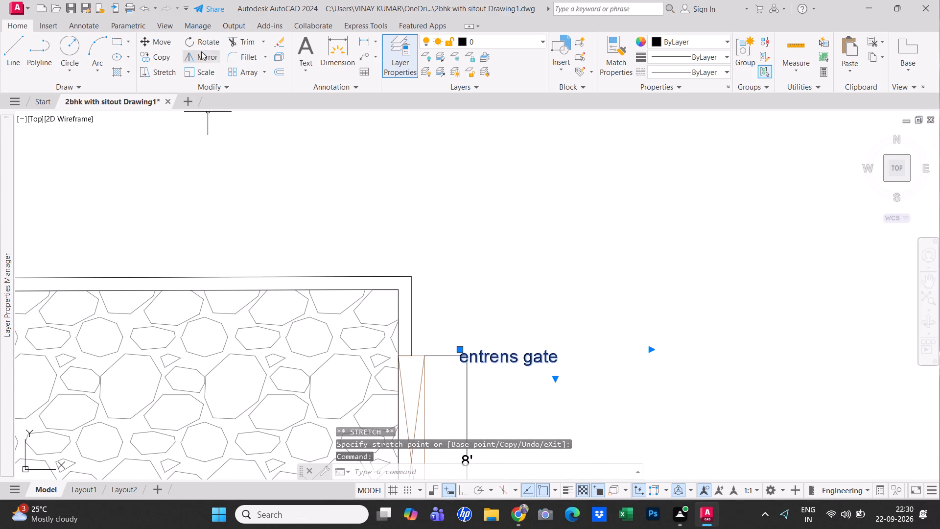
left_click(169, 45)
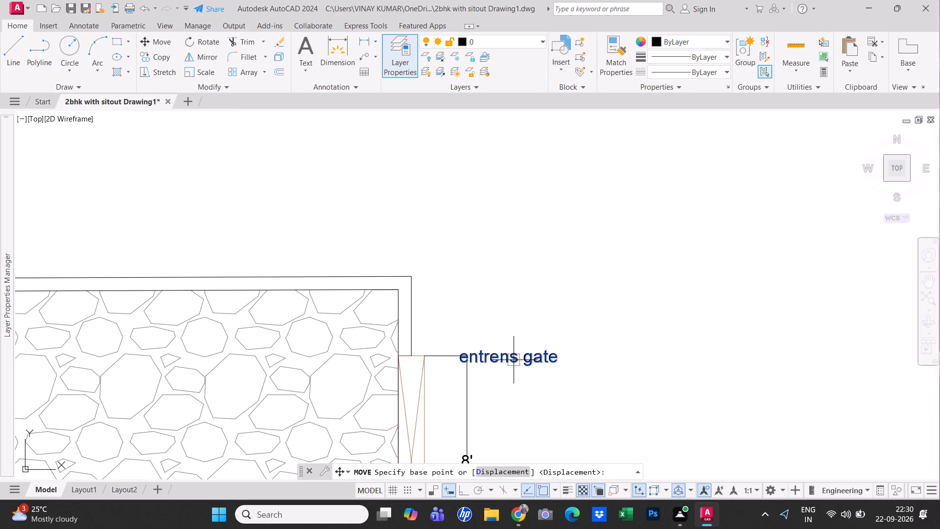
left_click(514, 360)
left_click(534, 423)
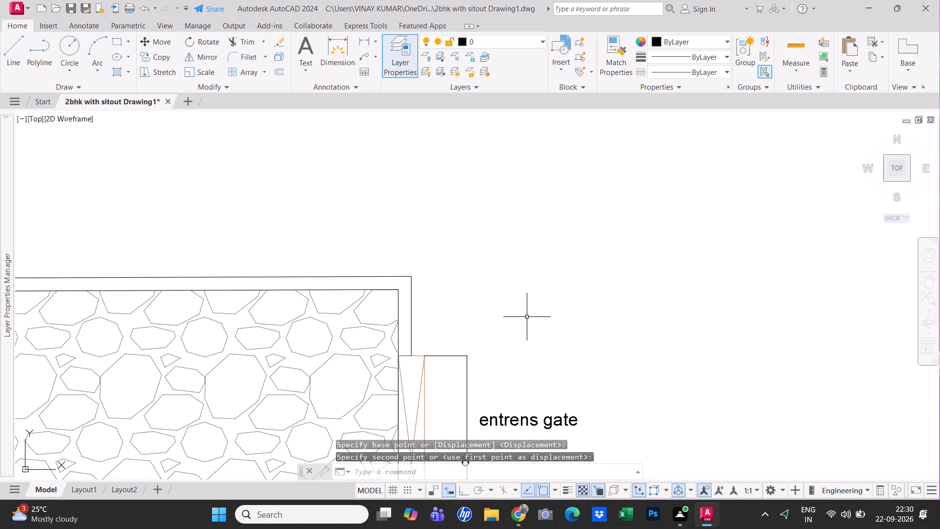
Paste a copy of the "entrens gate" text inside the pool and change its wording to "swing pool".
scroll(526, 318, "down", 3)
scroll(494, 375, "up", 2)
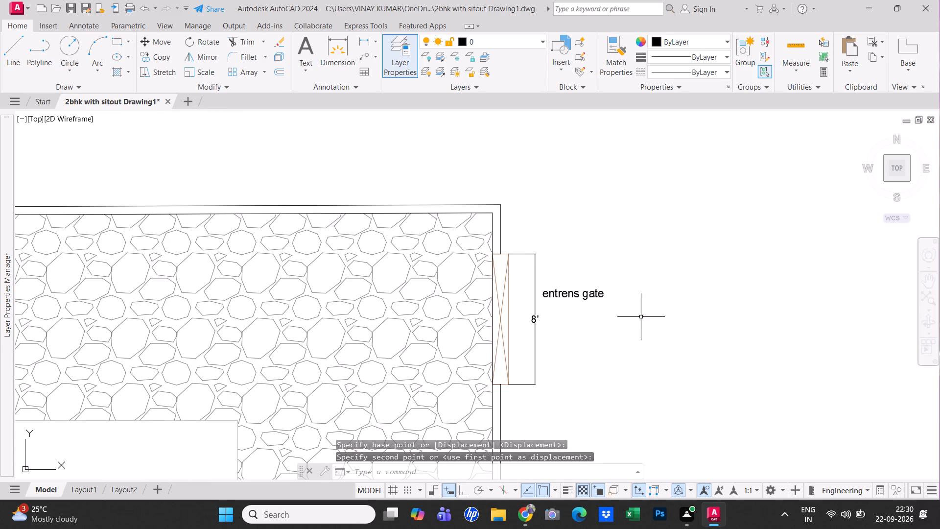
left_click(617, 306)
left_click(565, 273)
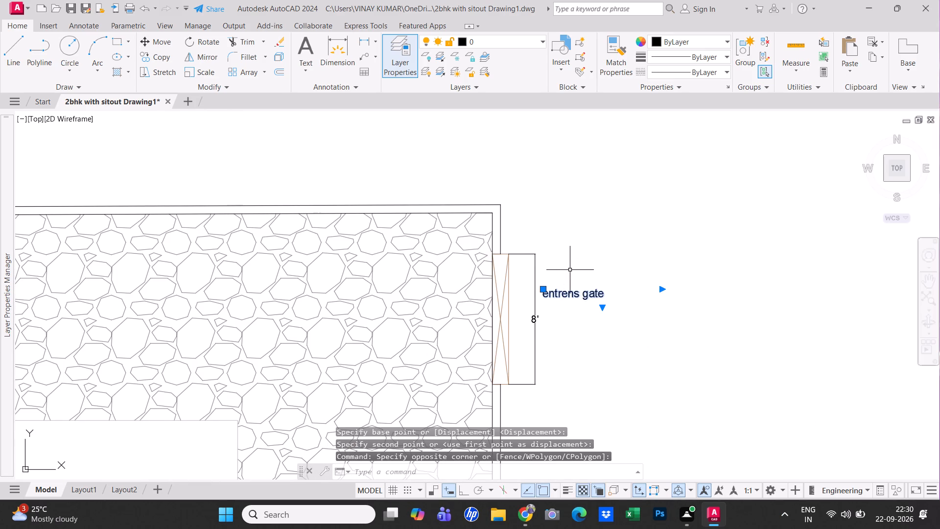
key("ctrl+c")
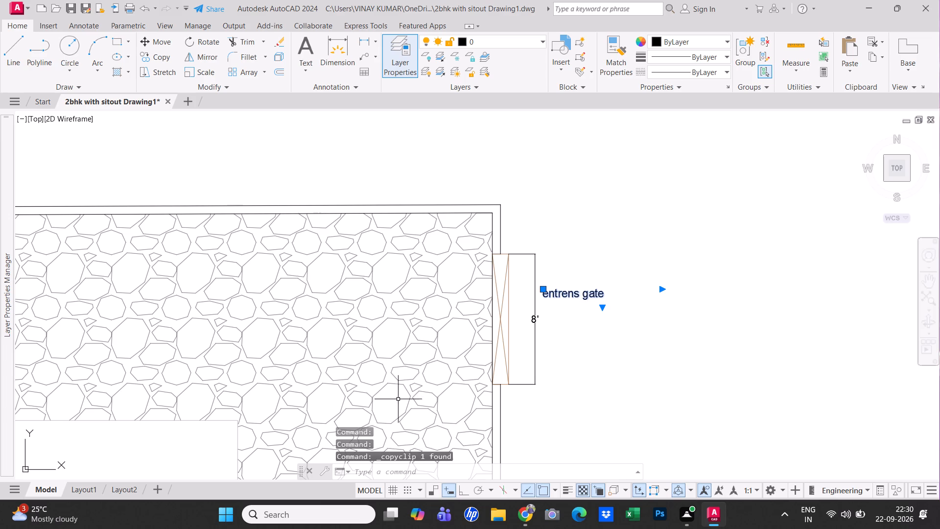
key("ctrl+v")
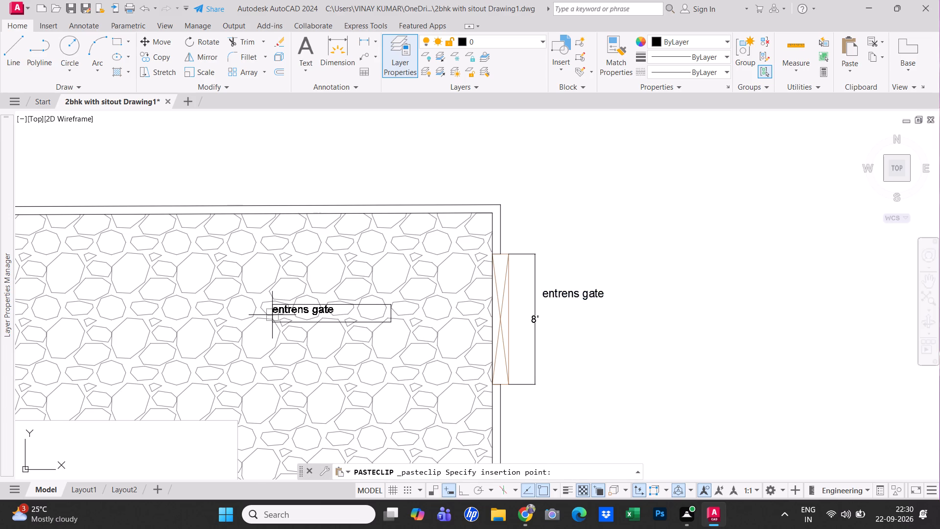
scroll(273, 315, "down", 3)
scroll(283, 416, "up", 3)
left_click(284, 418)
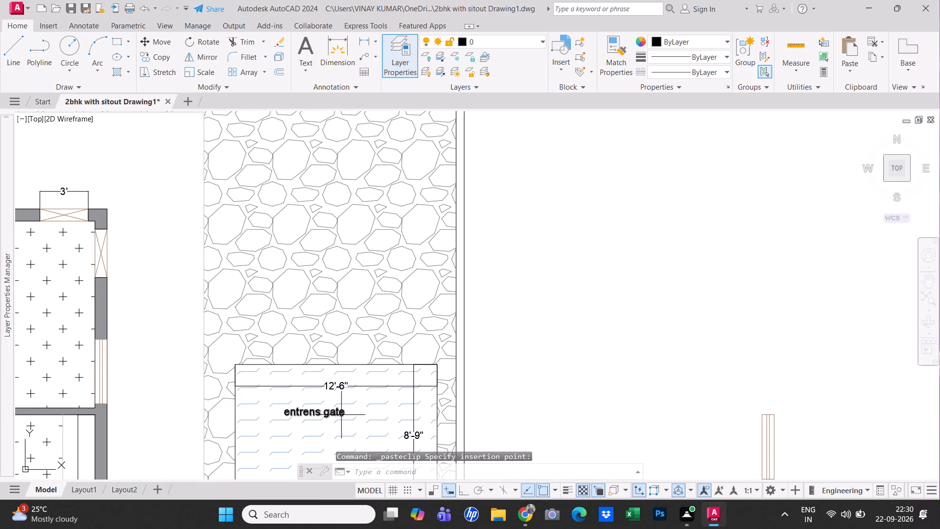
double_click(315, 414)
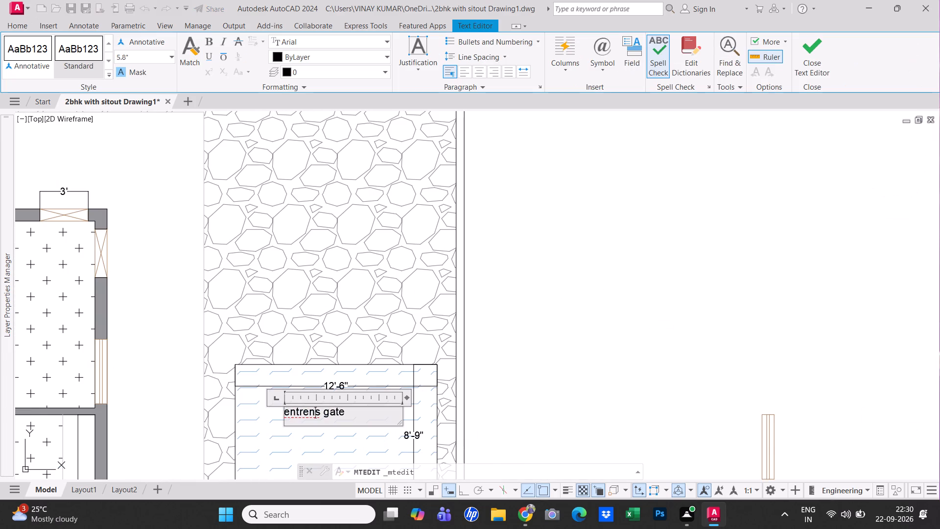
key("ctrl+a")
key("BackSpace")
type("swing pool")
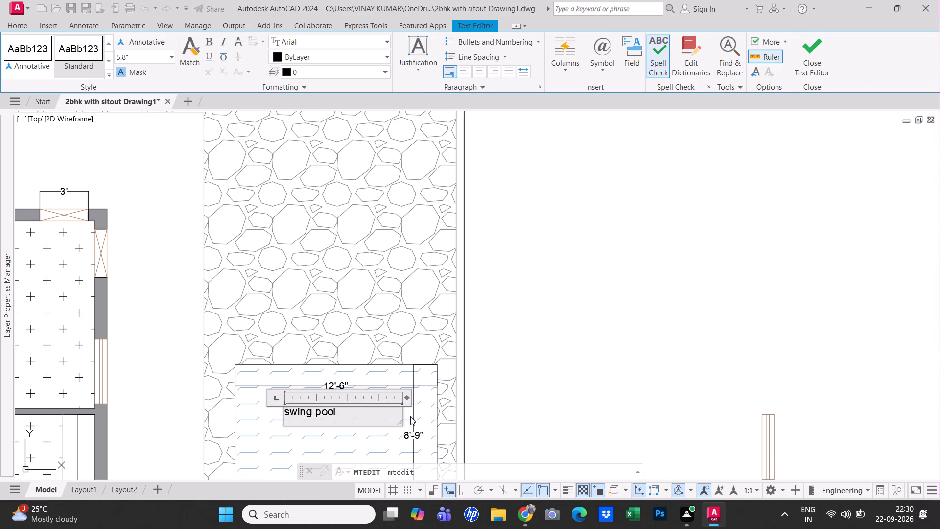
left_click(388, 445)
Paste another copy of the gate text into the large room with the 4' window and reword it as "hall".
middle_click_drag(271, 436, 363, 387)
scroll(220, 355, "down", 1)
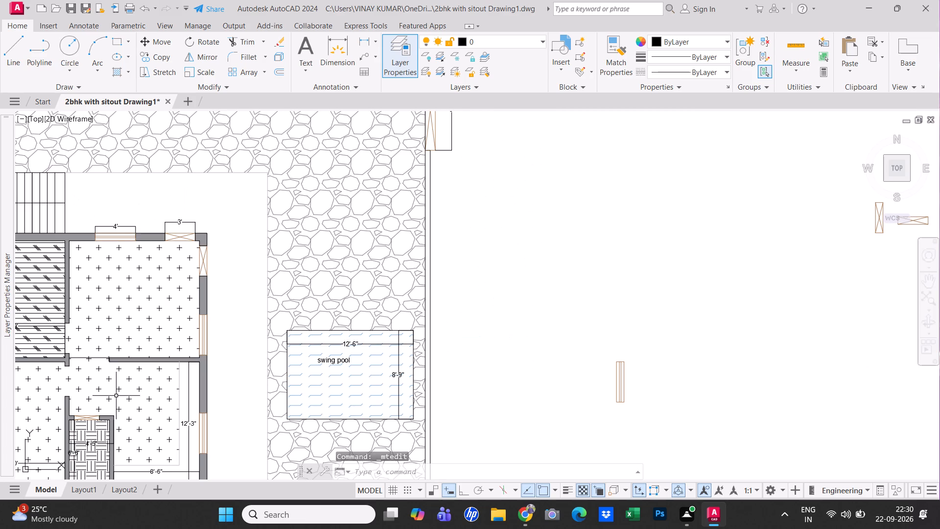
key("ctrl+v")
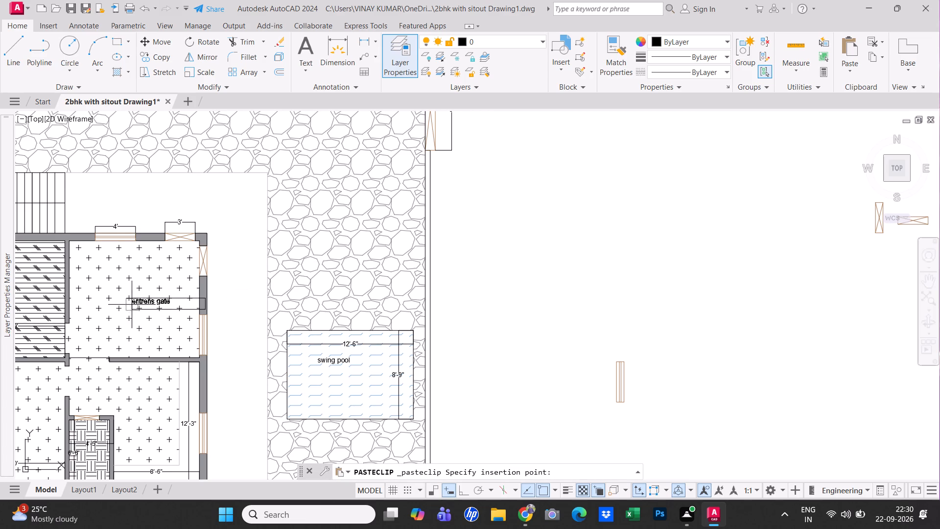
left_click(125, 305, "ctrl")
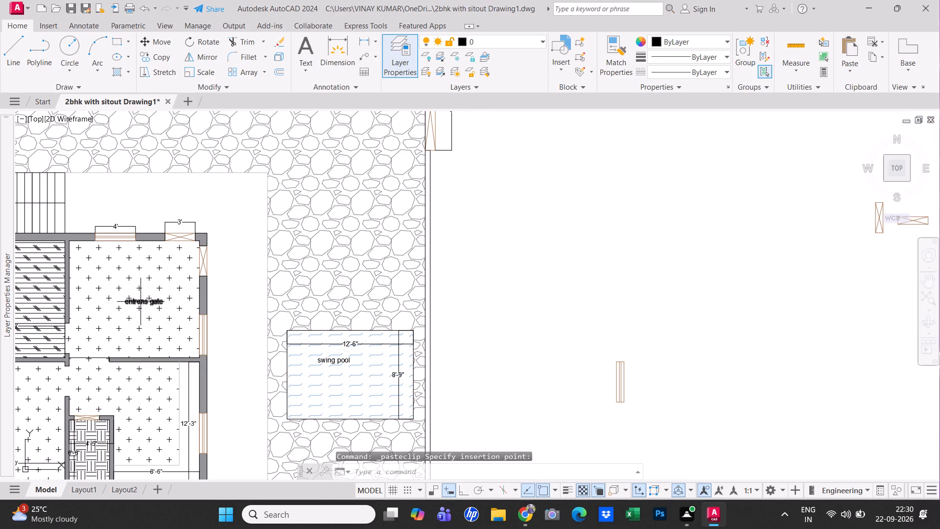
double_click(140, 302)
key("ctrl+a")
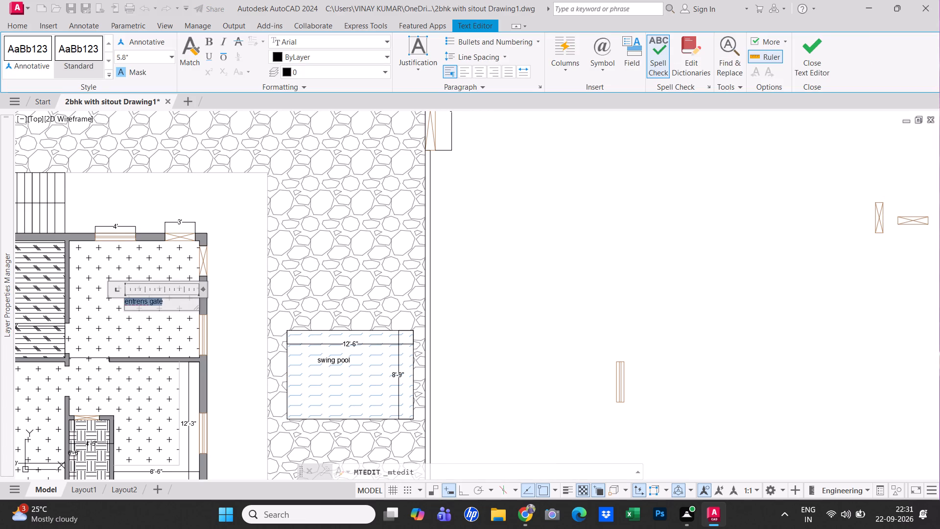
key("BackSpace")
type("ha")
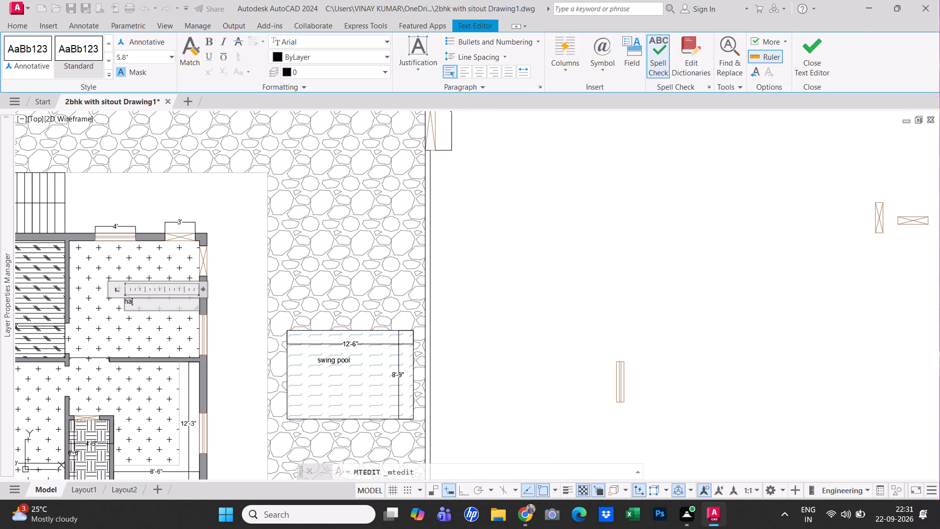
type("ll")
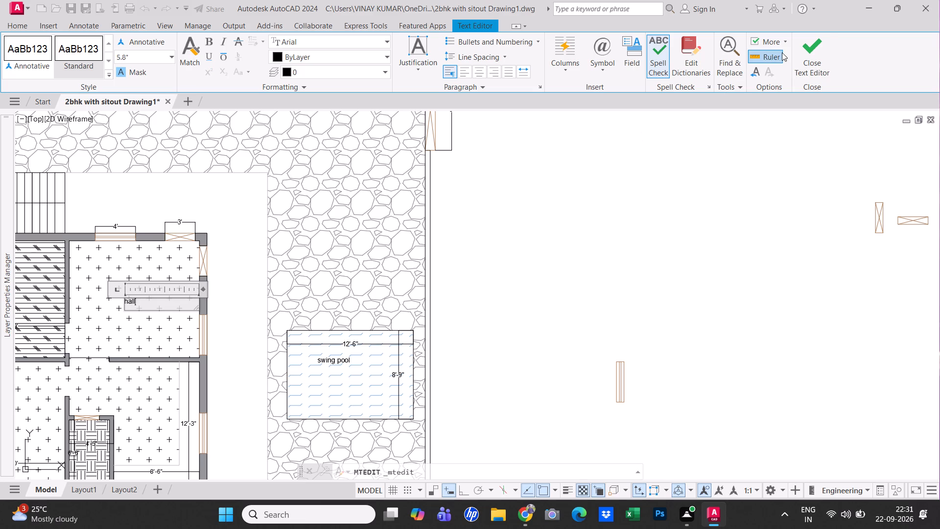
left_click(799, 54)
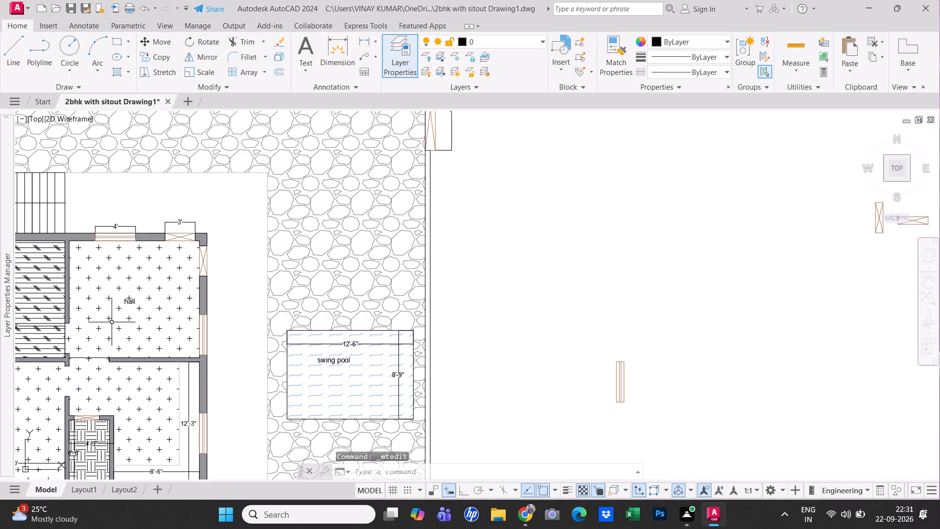
Paste a copy of the gate text into the 10' by 12'-3" room and reword it as "m bed room".
scroll(115, 320, "up", 1)
middle_click_drag(155, 306, 233, 272)
scroll(233, 272, "down", 2)
scroll(155, 374, "up", 2)
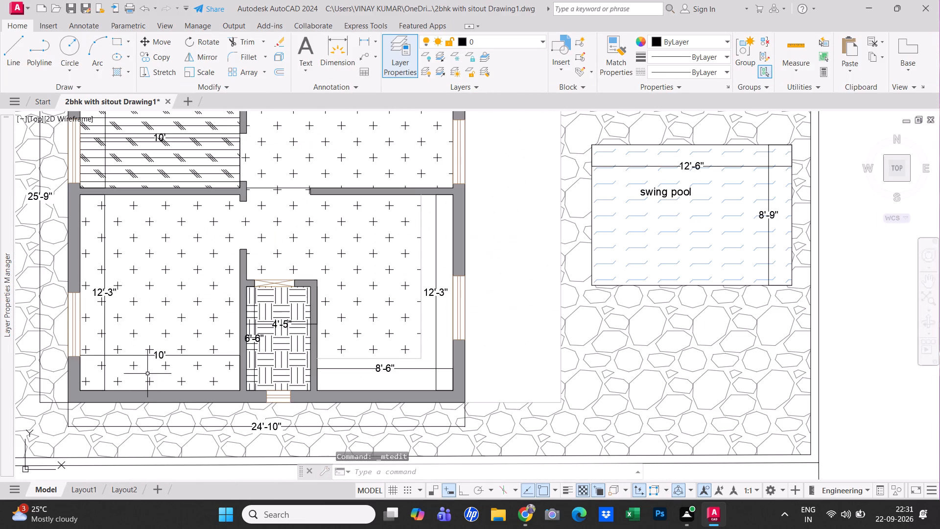
key("ctrl+v")
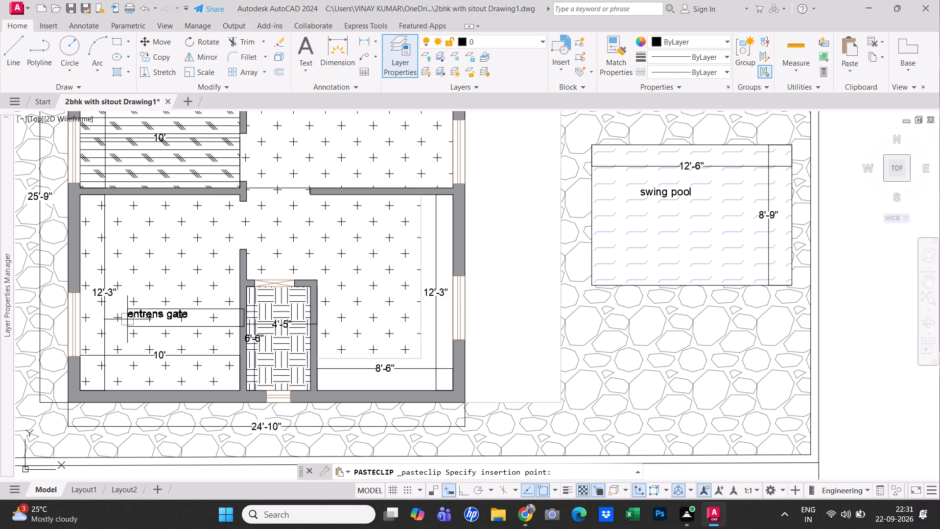
left_click(130, 270)
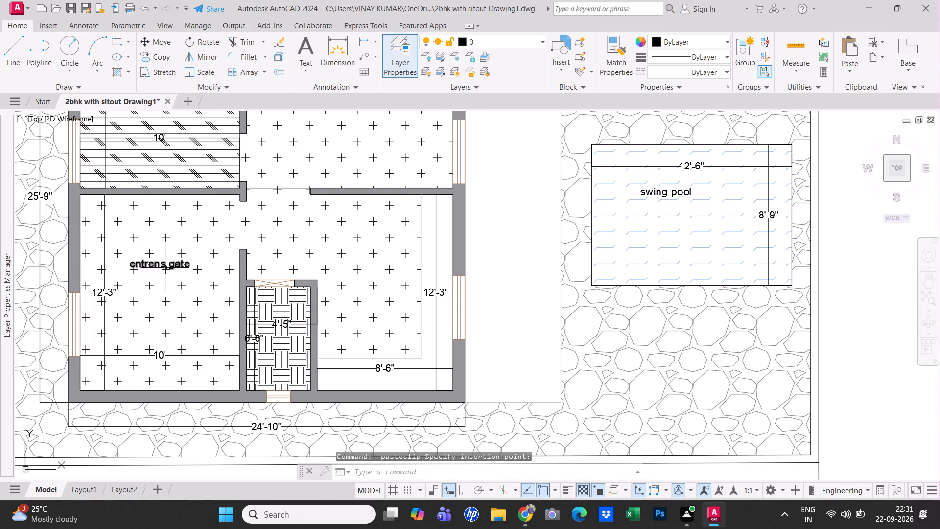
double_click(165, 267)
key("ctrl+a")
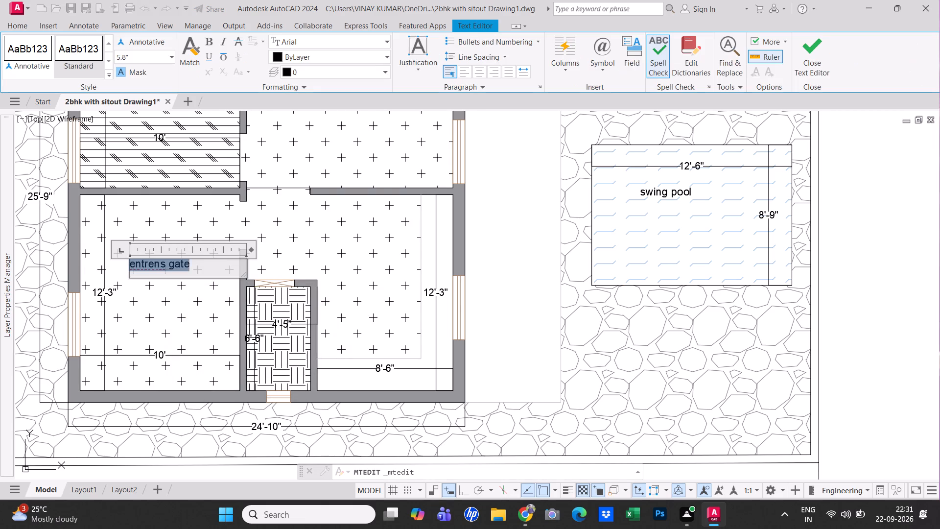
key("BackSpace")
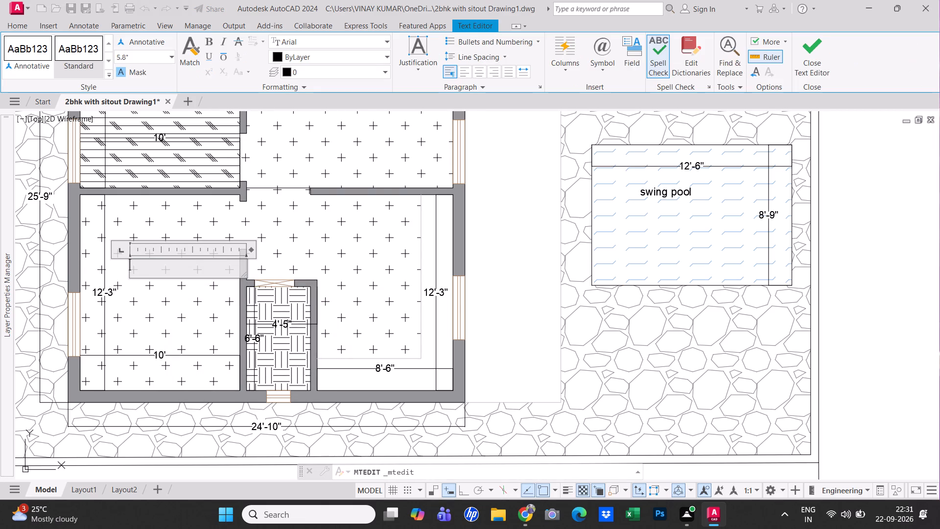
type("m bed room")
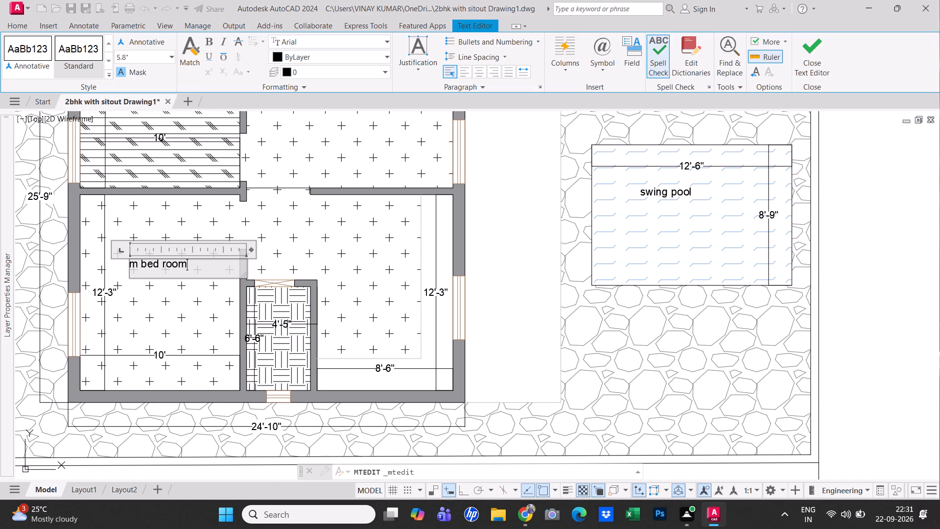
left_click(156, 300)
Paste a copy of the gate text into the 10' by 11'-7" room and reword it as "c bed room".
middle_click_drag(178, 291, 176, 397)
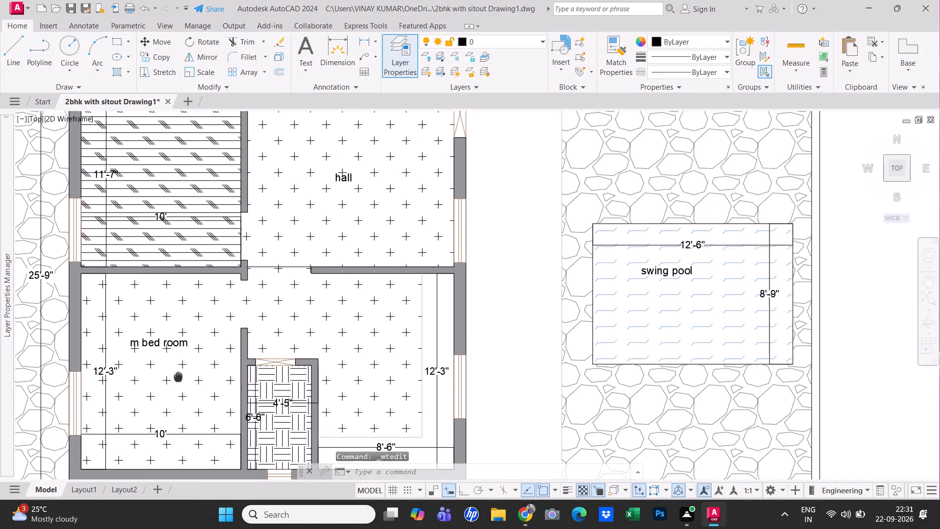
middle_click_drag(176, 397, 172, 423)
key("ctrl+v")
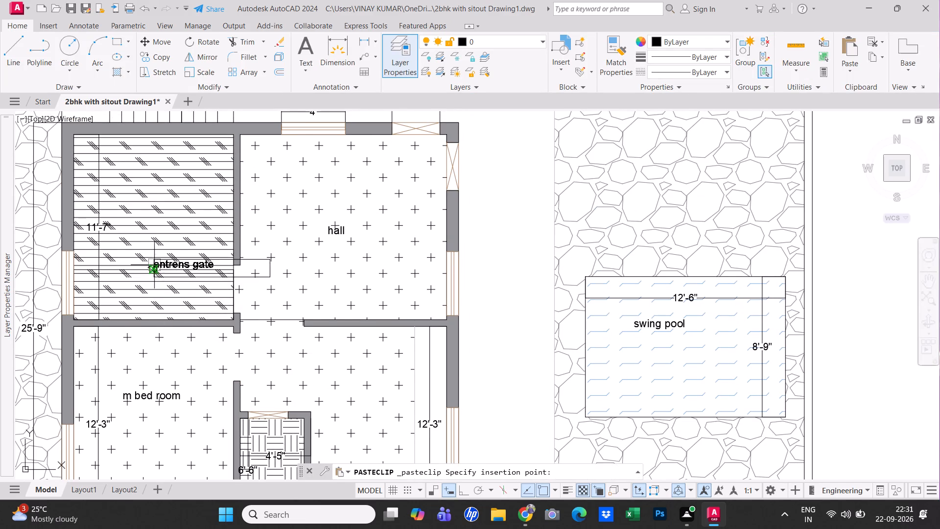
left_click(127, 226)
double_click(135, 221)
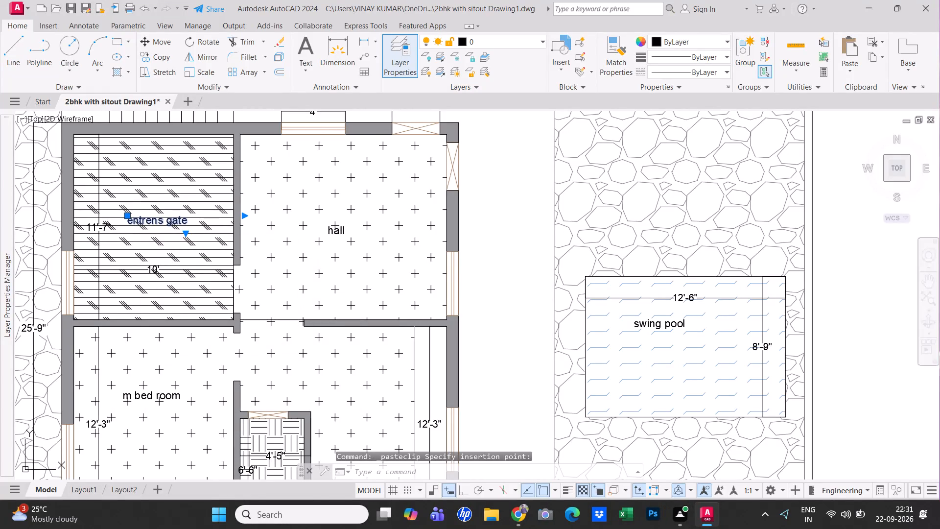
key("ctrl+a")
key("BackSpace")
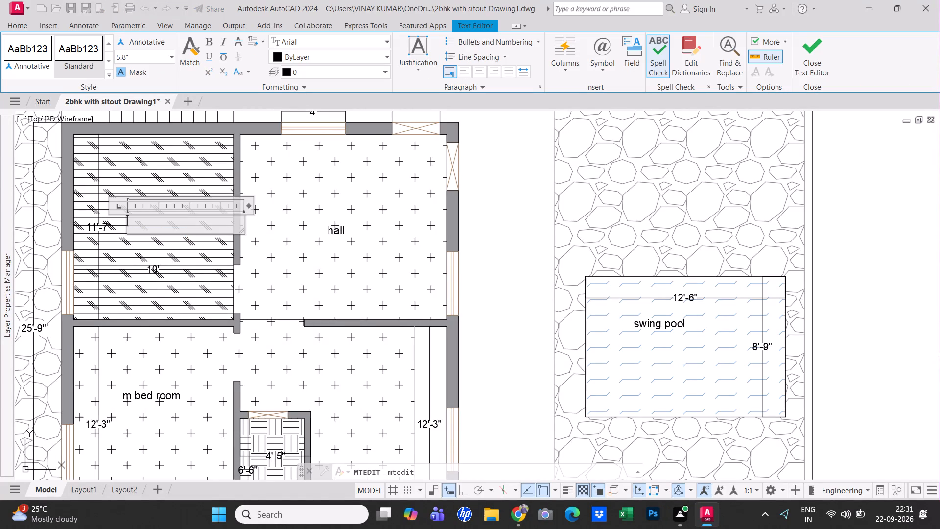
type("c bed room")
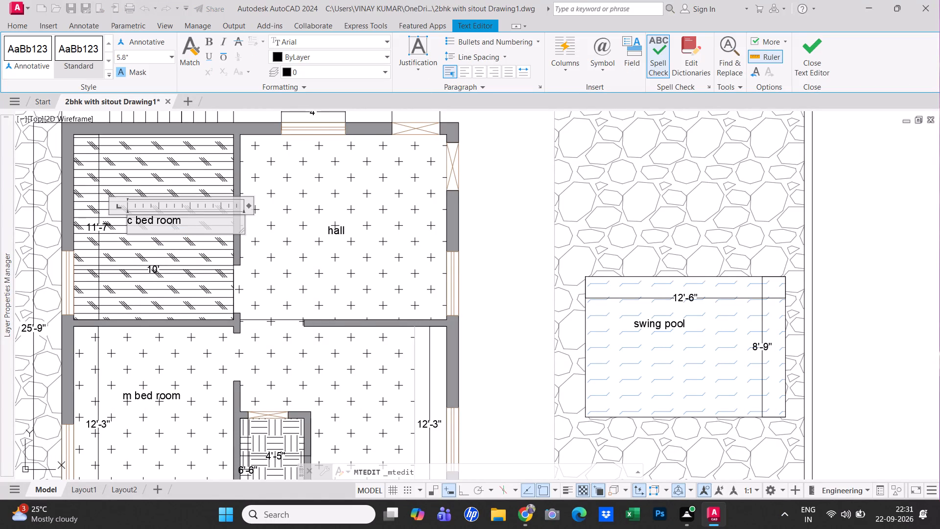
left_click(279, 245)
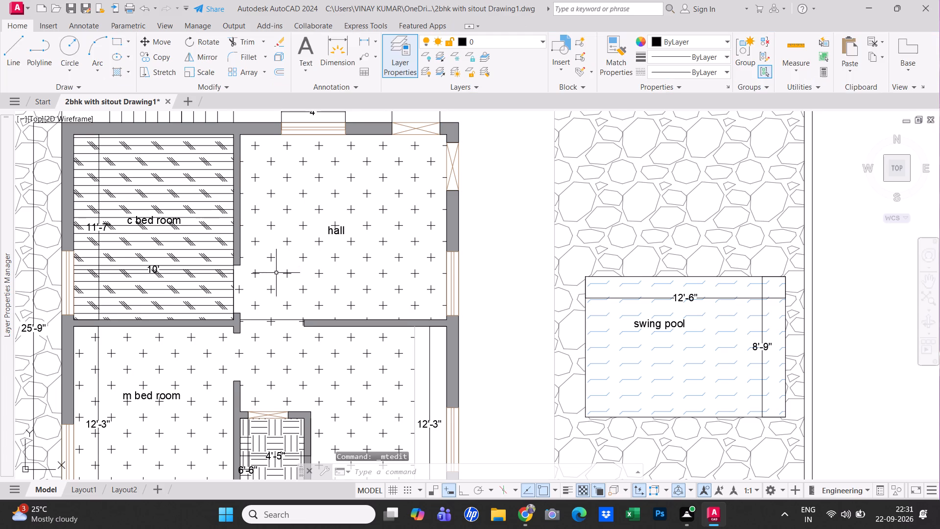
Paste a copy of the gate text into the 8'-6" wide room and reword it as "kitechen".
middle_click_drag(356, 381, 300, 293)
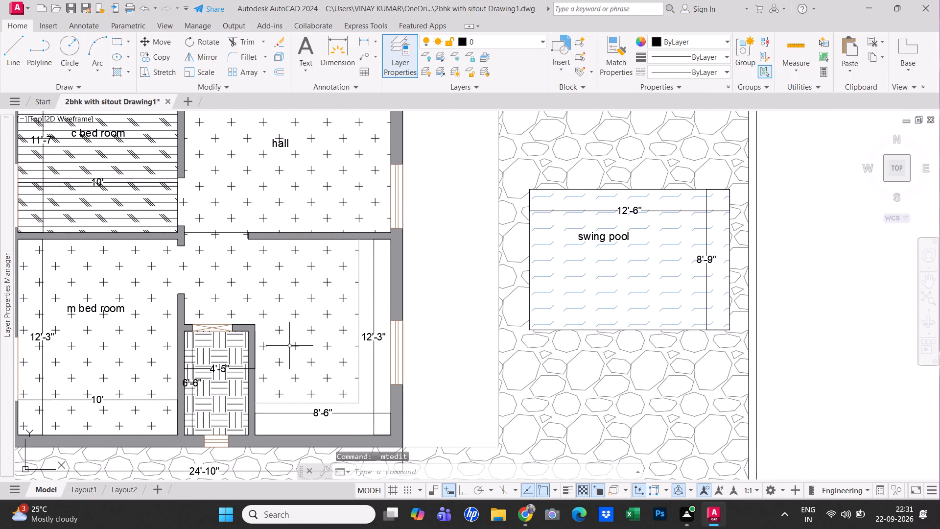
key("ctrl+v")
left_click(286, 346, "ctrl")
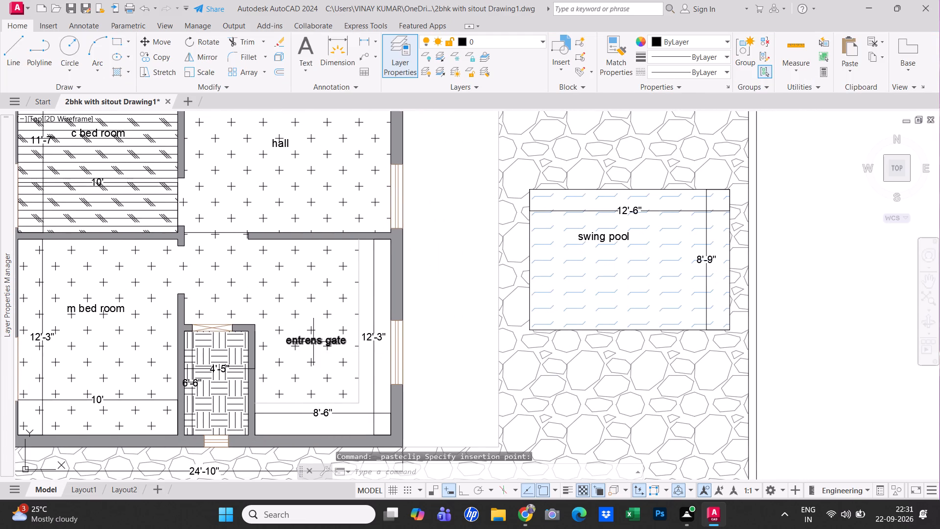
double_click(313, 342)
key("ctrl+a")
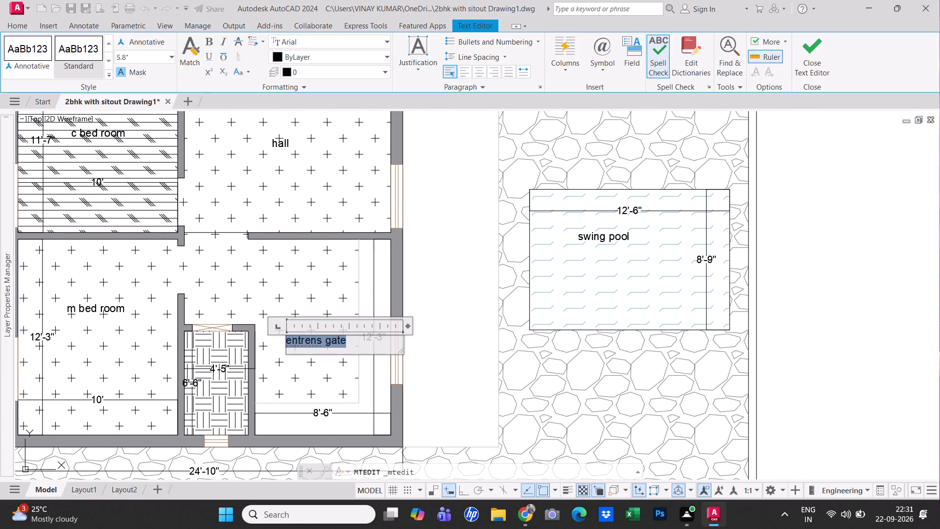
key("ctrl+BackSpace")
key("ctrl+a")
key("ctrl+BackSpace")
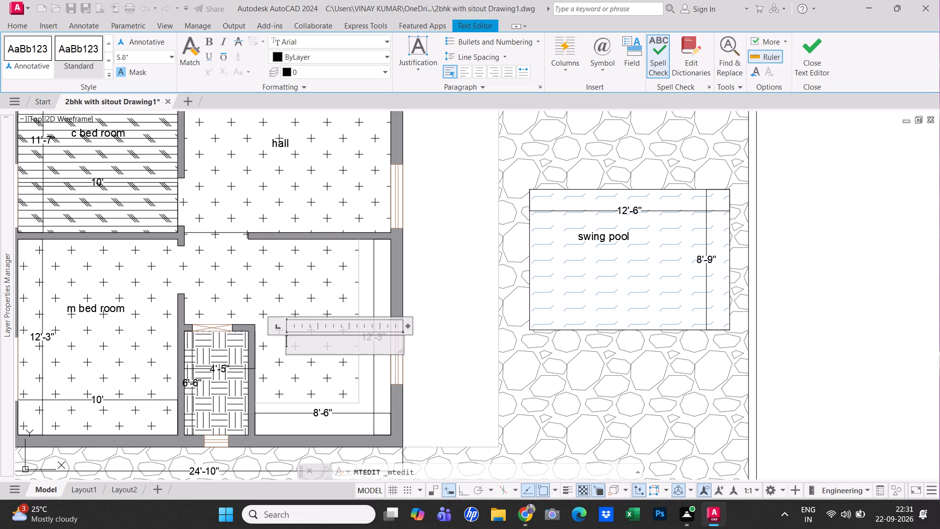
type("kitechen")
left_click(443, 387)
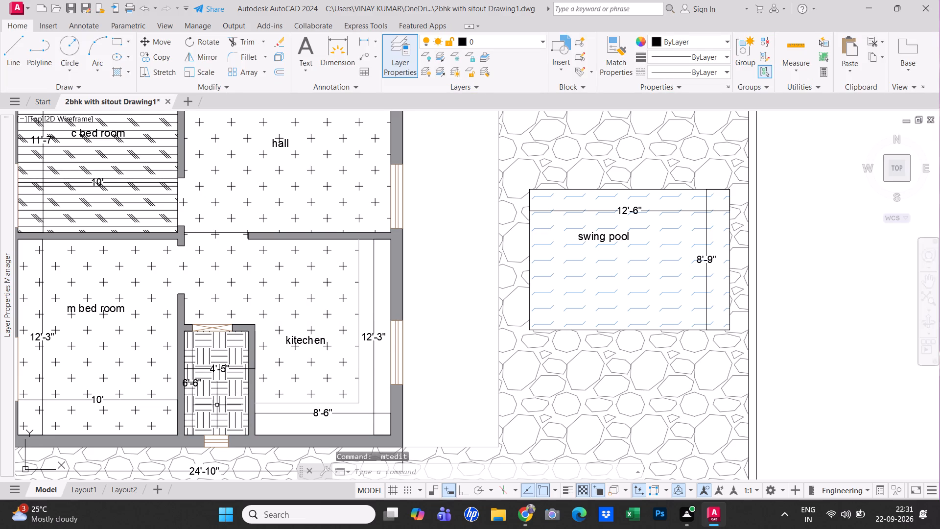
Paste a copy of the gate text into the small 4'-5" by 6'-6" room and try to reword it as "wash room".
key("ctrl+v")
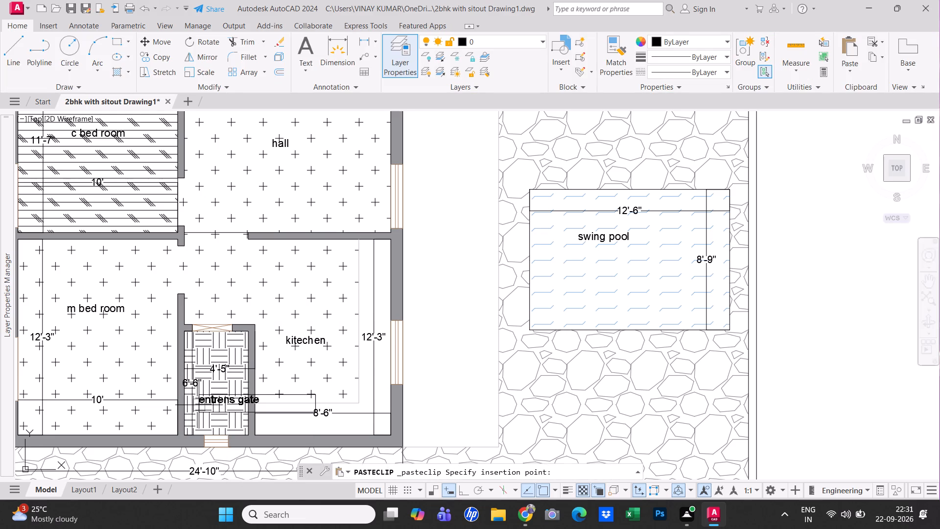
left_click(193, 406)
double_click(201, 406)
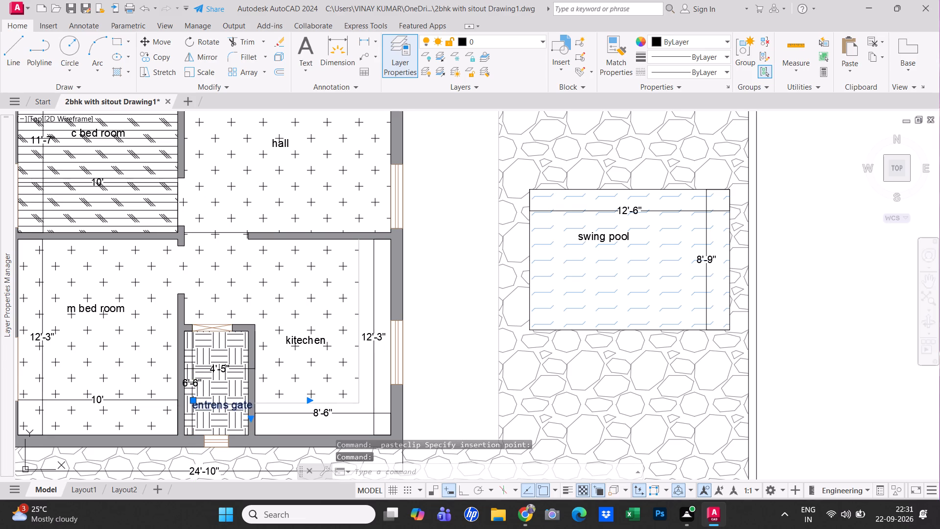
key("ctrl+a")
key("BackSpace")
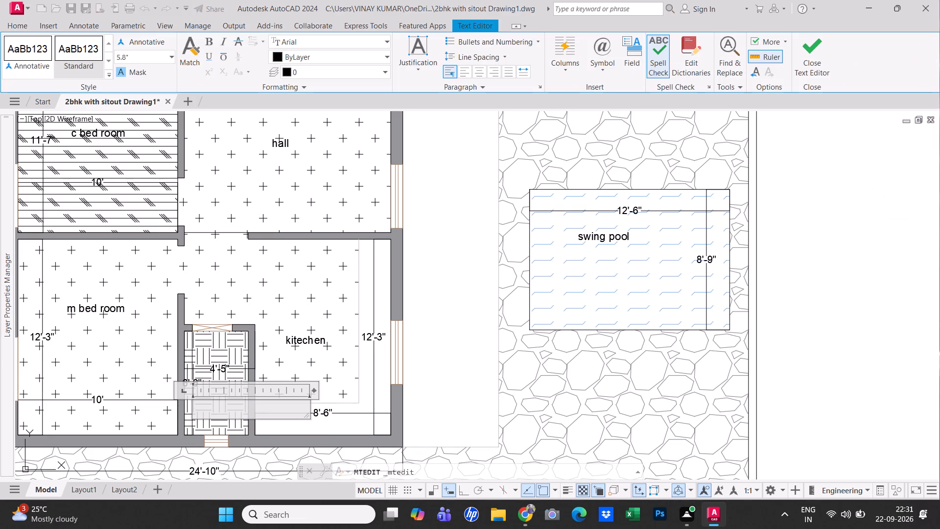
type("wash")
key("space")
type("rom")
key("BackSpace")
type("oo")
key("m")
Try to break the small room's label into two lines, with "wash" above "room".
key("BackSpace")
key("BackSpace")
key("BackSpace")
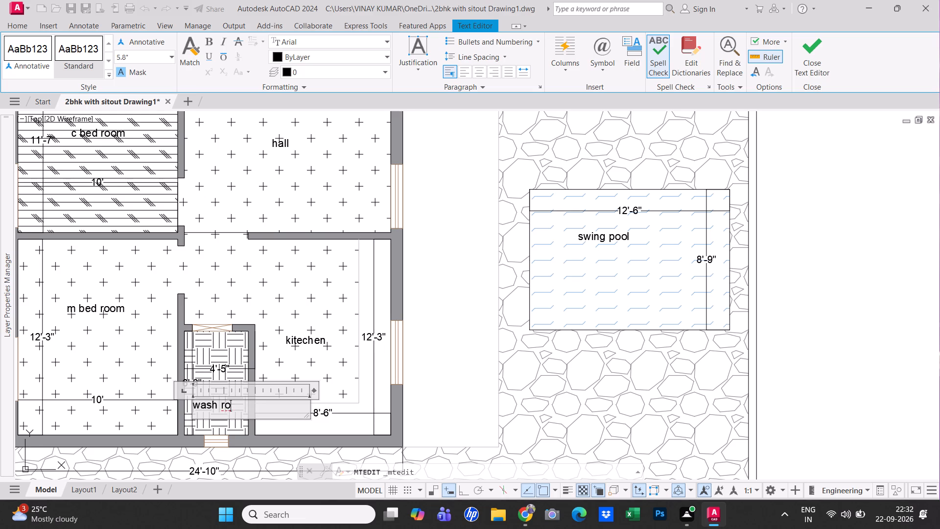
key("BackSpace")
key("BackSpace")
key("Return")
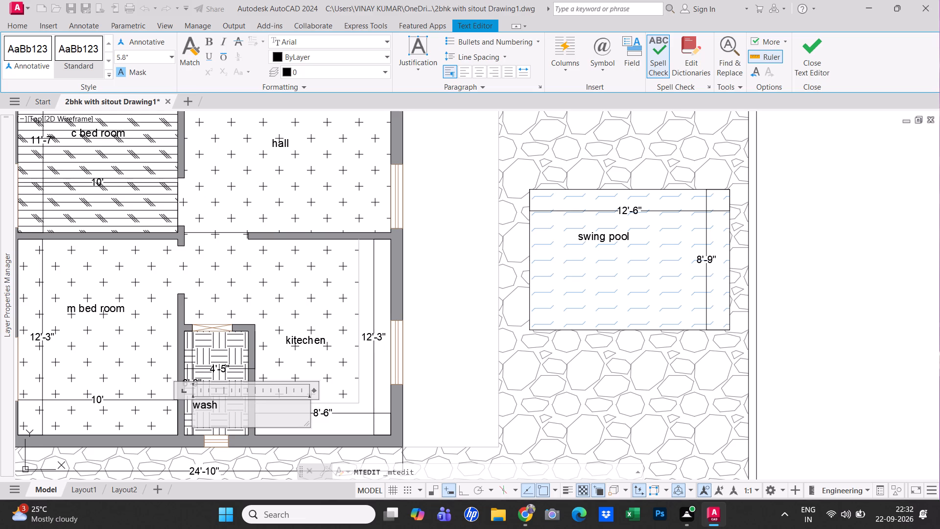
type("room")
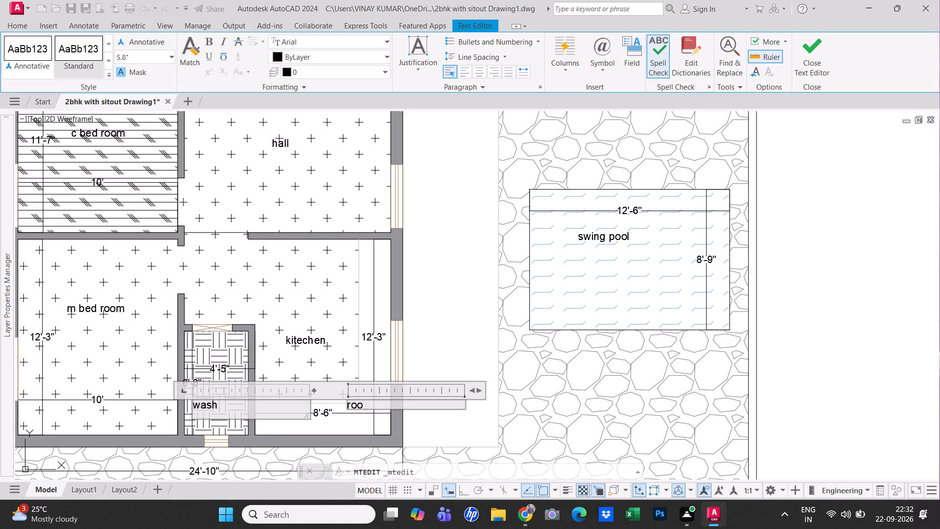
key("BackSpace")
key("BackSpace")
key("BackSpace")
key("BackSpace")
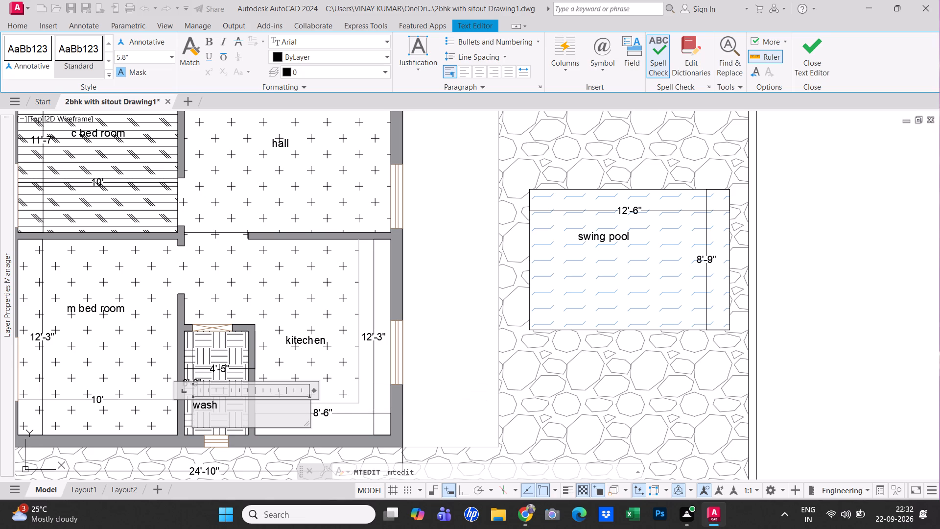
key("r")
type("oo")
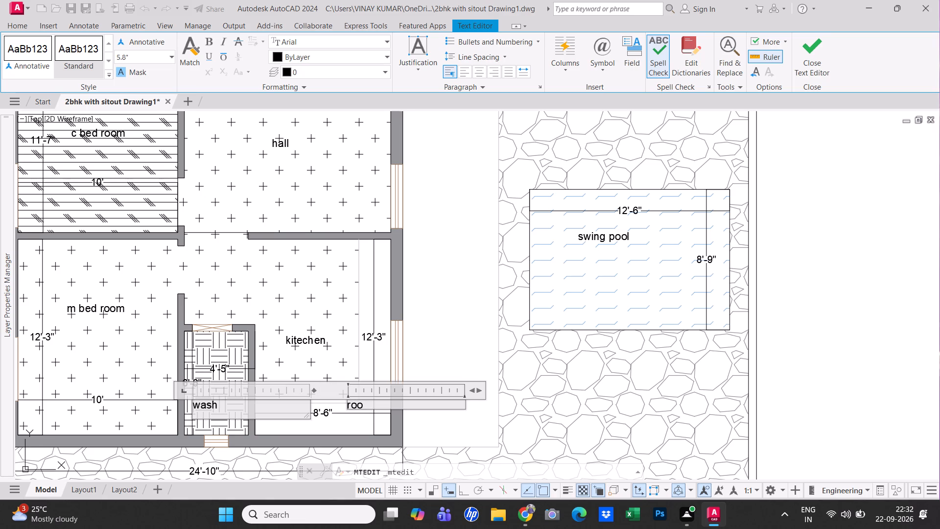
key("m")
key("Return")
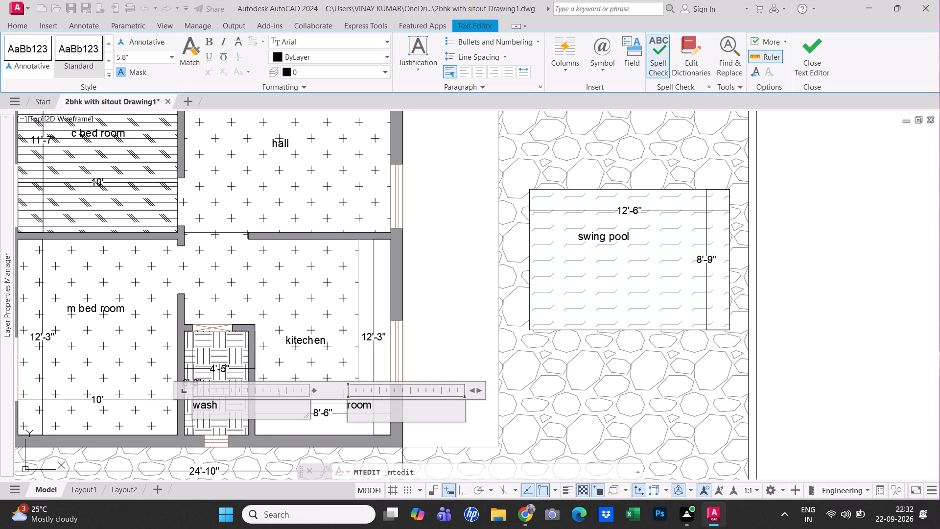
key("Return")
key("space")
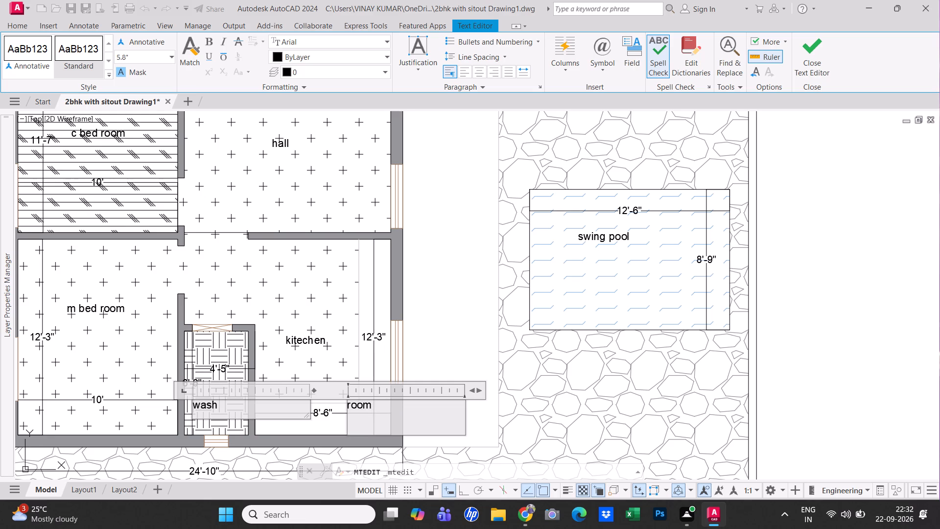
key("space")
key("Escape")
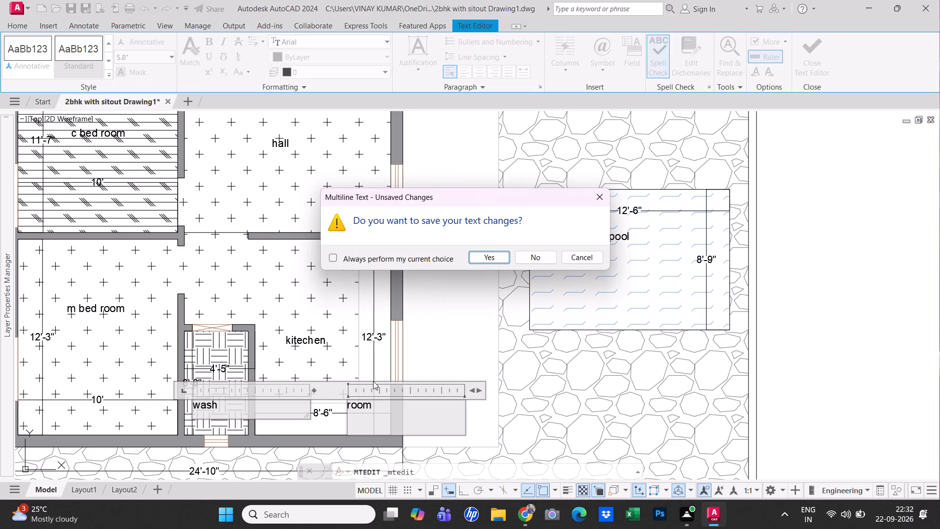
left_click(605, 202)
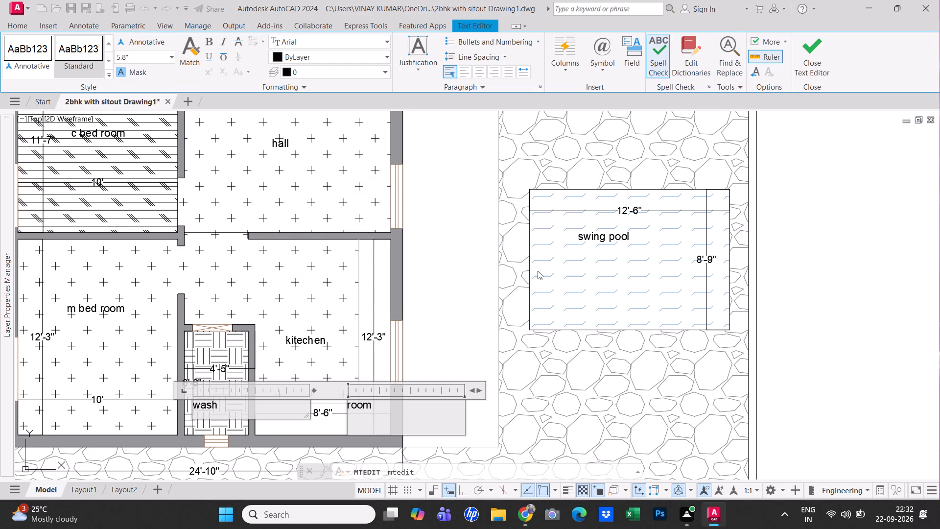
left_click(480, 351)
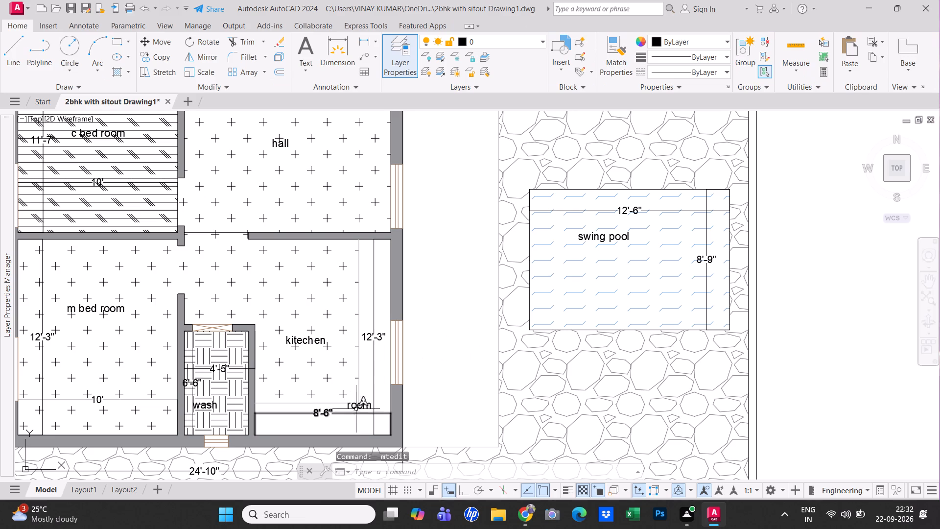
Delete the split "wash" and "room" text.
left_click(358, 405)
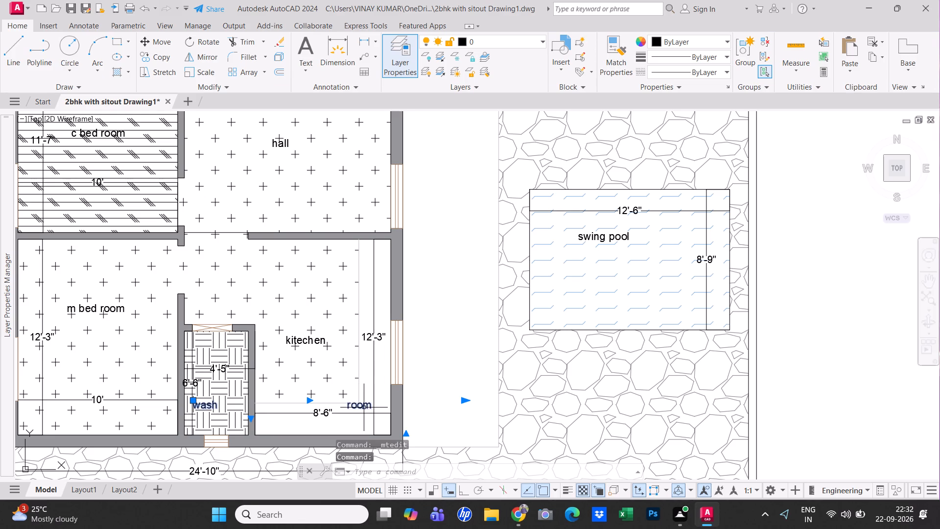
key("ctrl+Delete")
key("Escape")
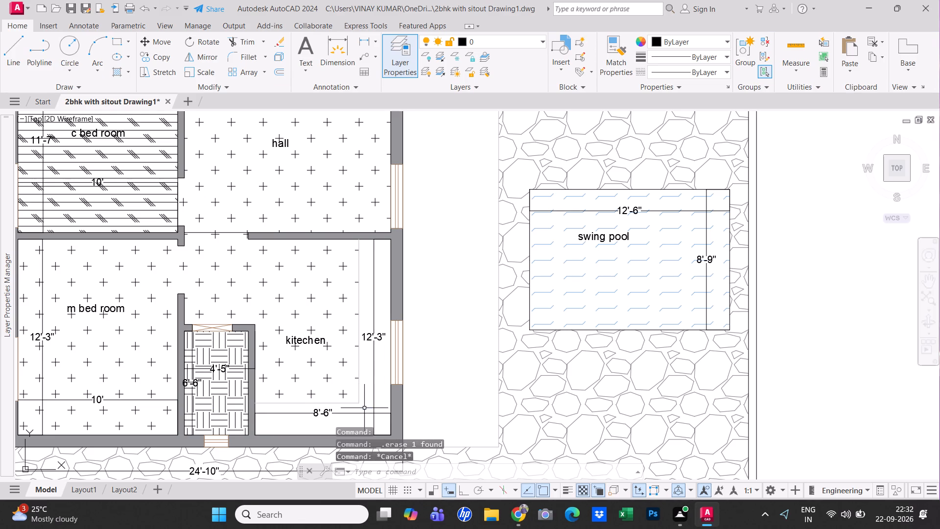
Paste a copy of the entrance gate text into the small 4'-5" by 6'-6" room.
key("ctrl+v")
left_click(189, 397, "ctrl")
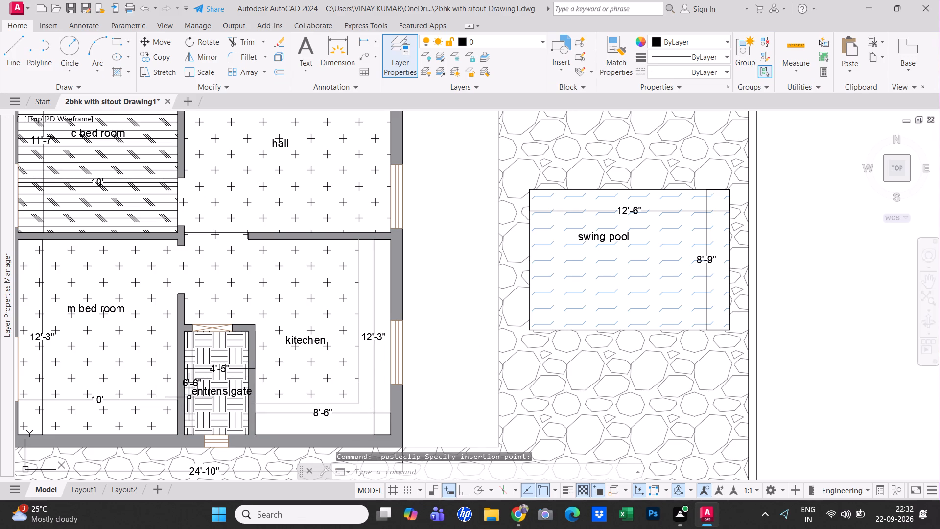
left_click(201, 398)
key("Escape")
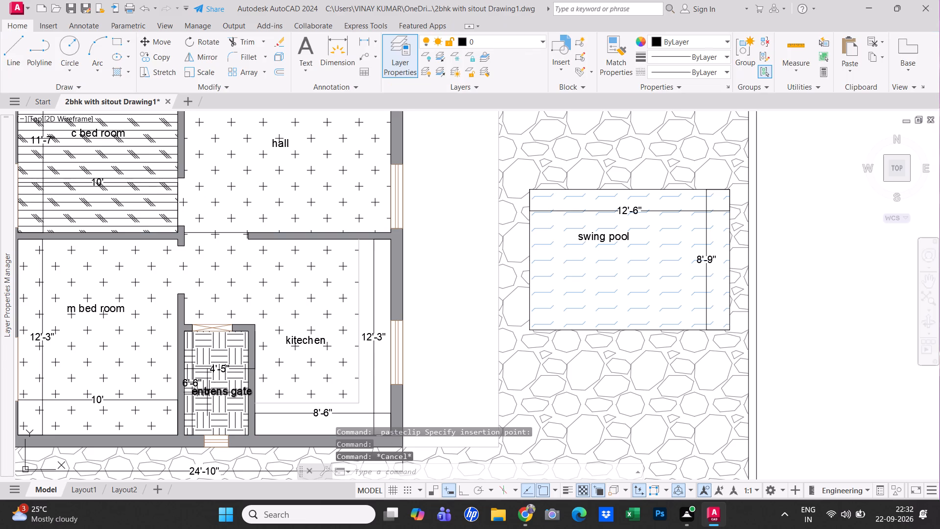
Reword the pasted text in the small room as "wash room" on a single line.
double_click(207, 392)
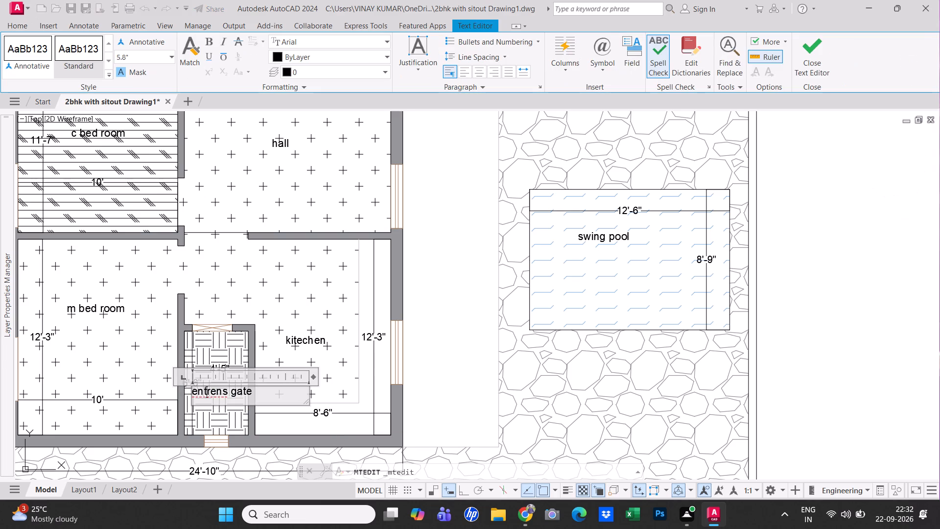
key("ctrl+a")
key("BackSpace")
type("wash")
key("space")
key("Return")
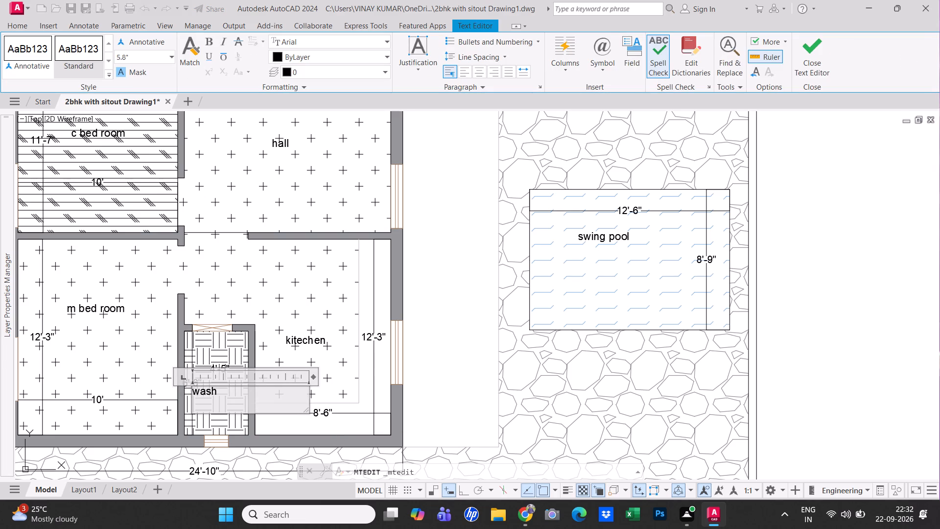
key("r")
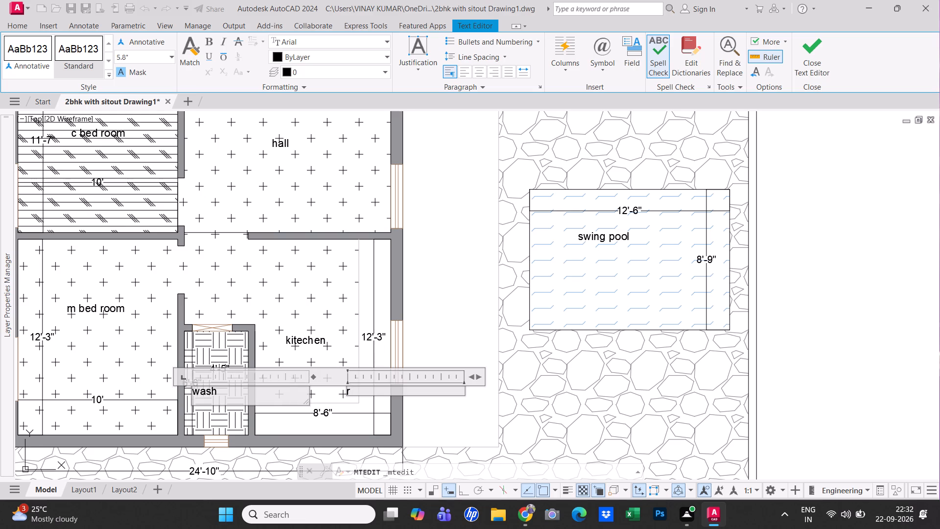
key("BackSpace")
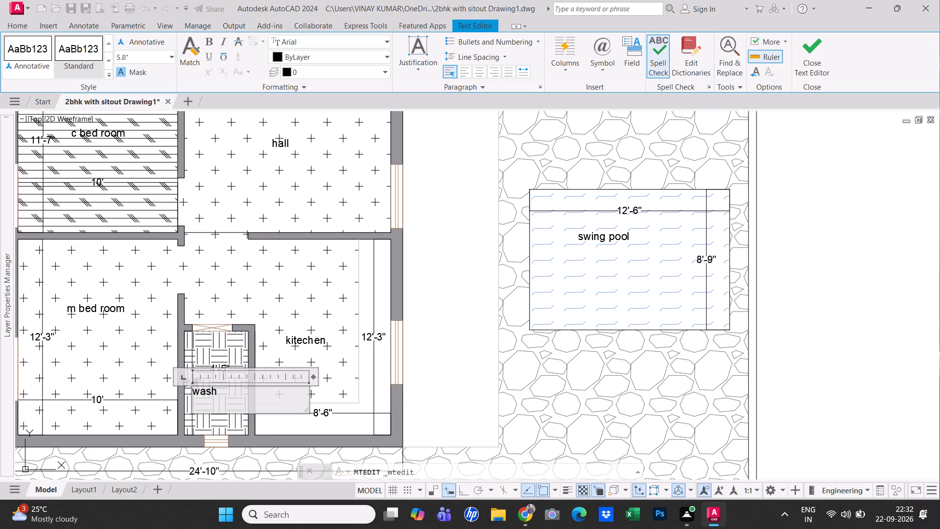
key("BackSpace")
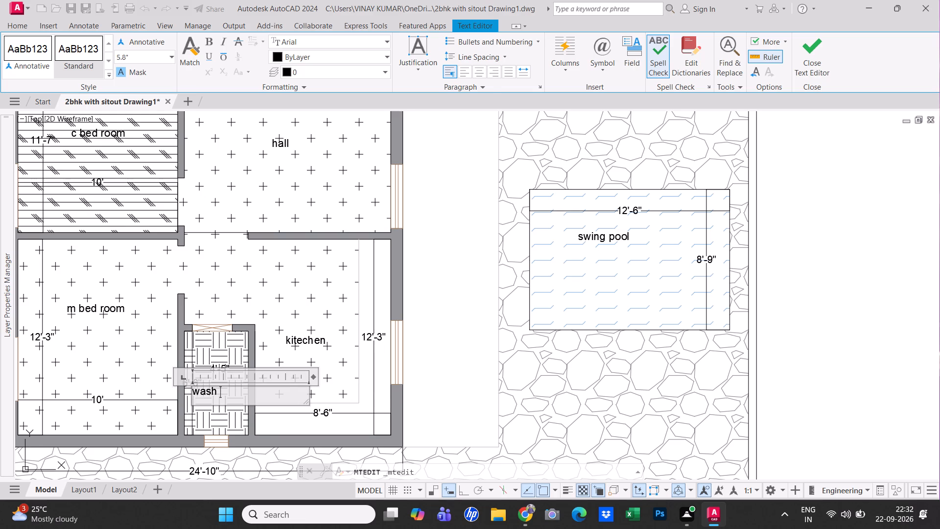
key("r")
type("oom")
key("Return")
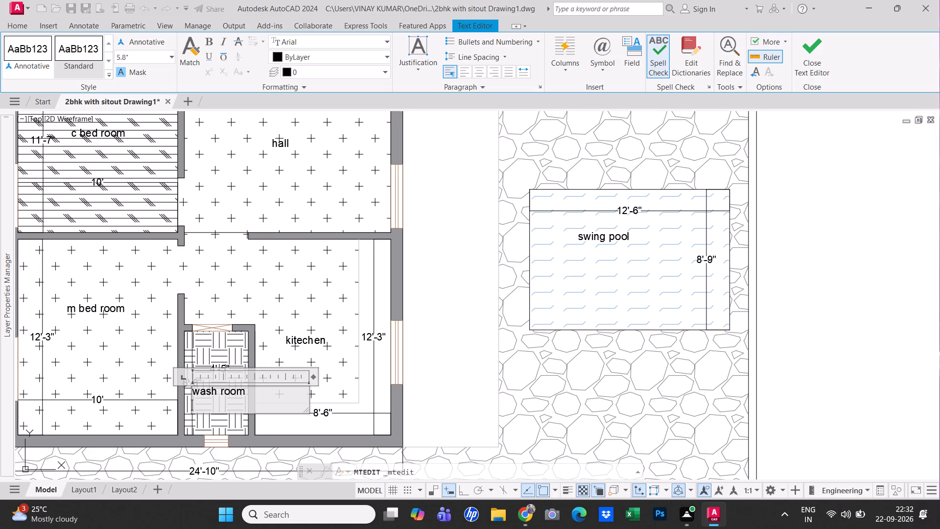
left_click(433, 386)
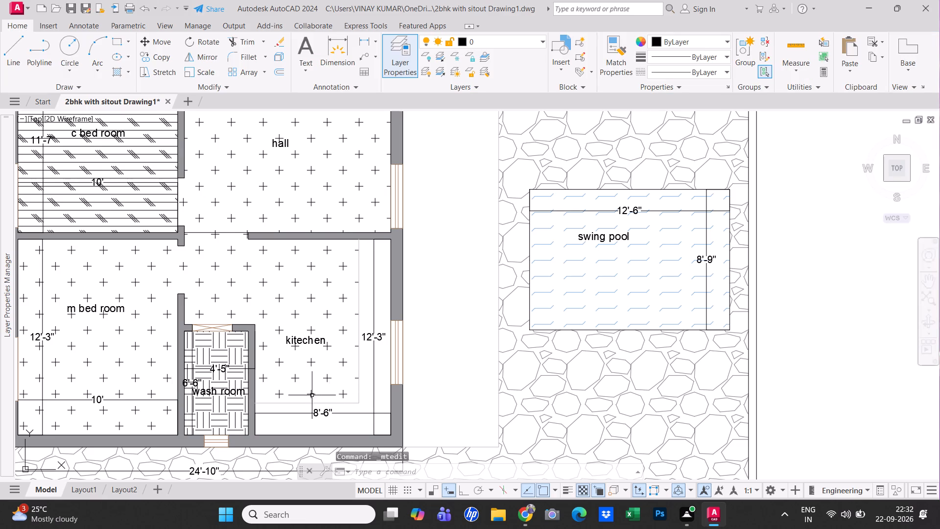
key("Escape")
Dimension the stair landing's width and the length of the stepped run just inside the staircase's upper edge.
scroll(280, 409, "down", 3)
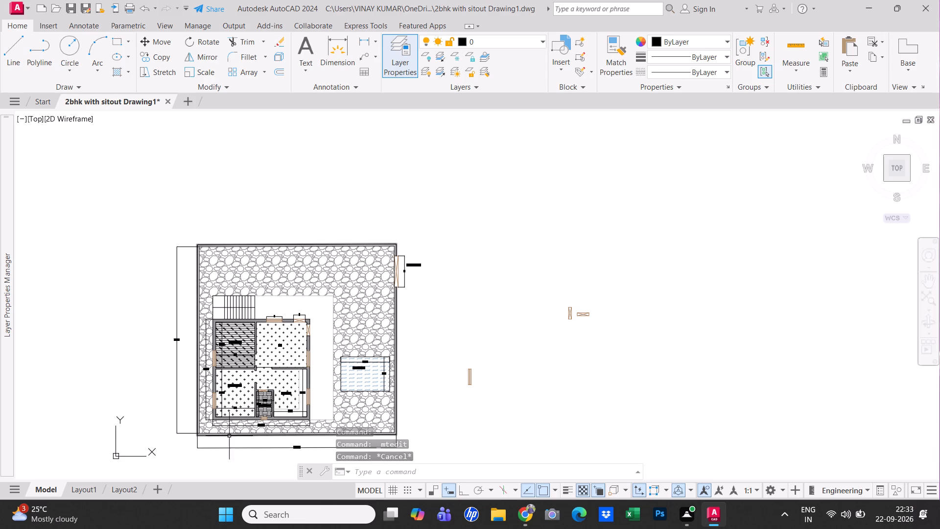
scroll(213, 293, "up", 2)
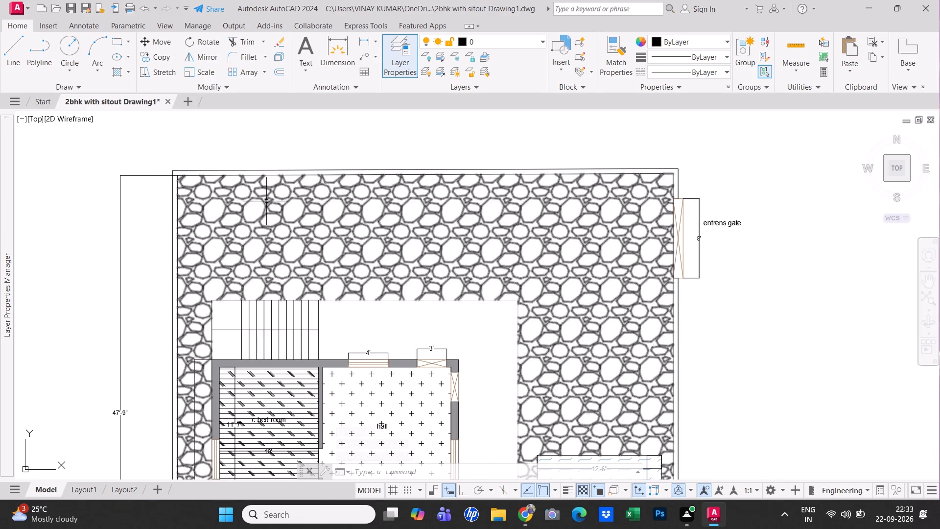
left_click(338, 67)
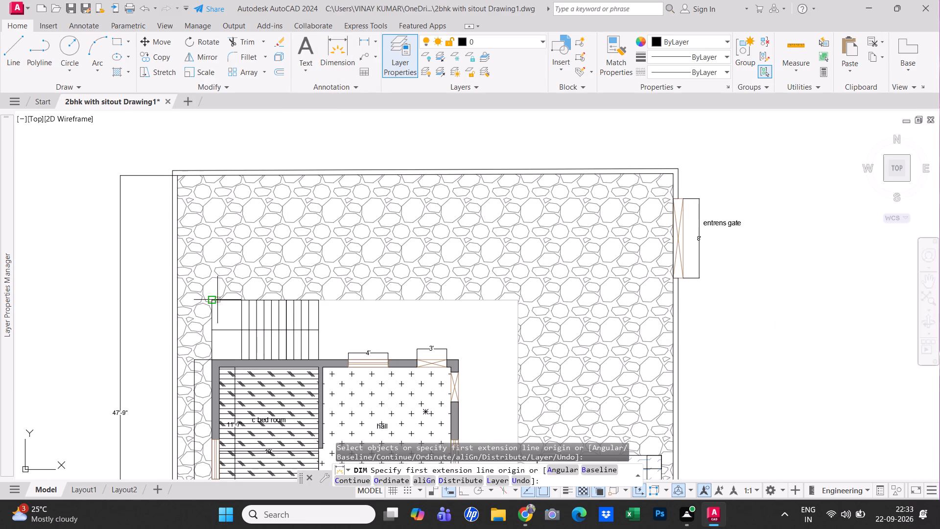
left_click(212, 302)
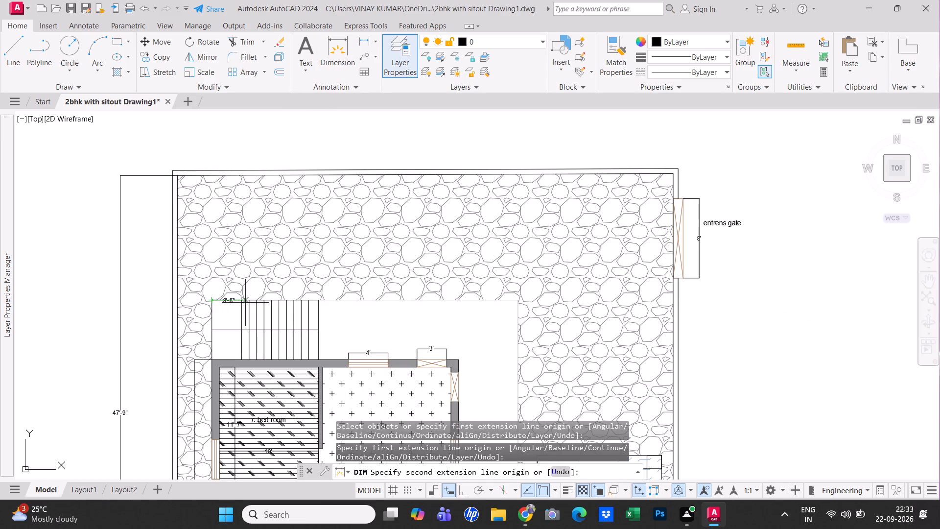
left_click(242, 297)
left_click(239, 308)
scroll(236, 324, "up", 2)
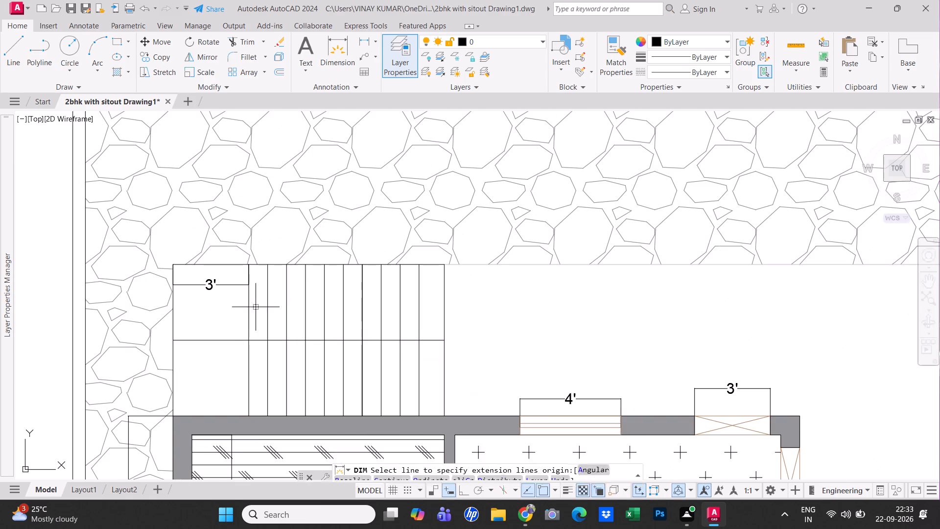
left_click(251, 267)
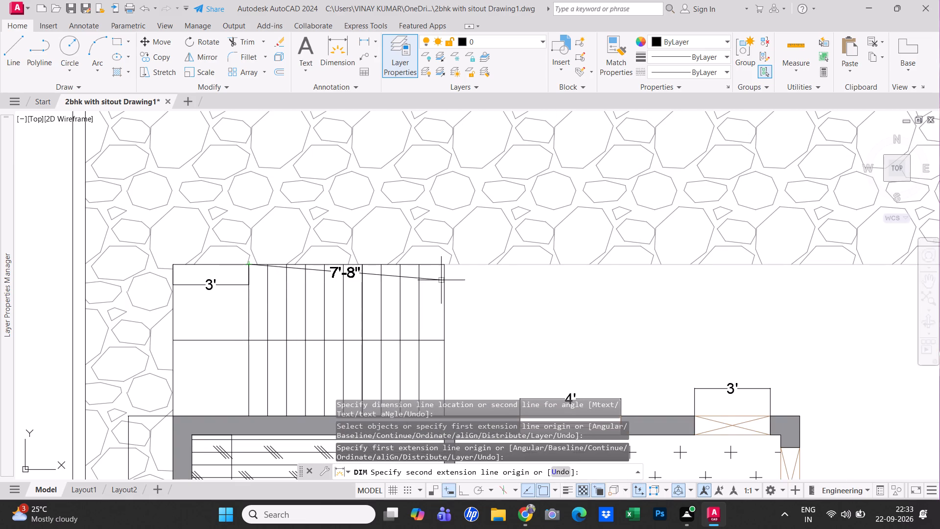
left_click(445, 264)
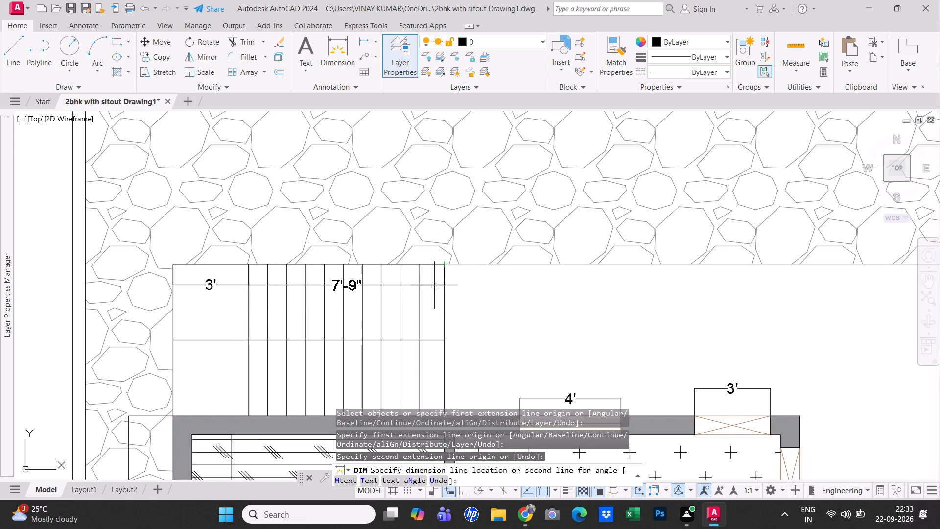
left_click(434, 285)
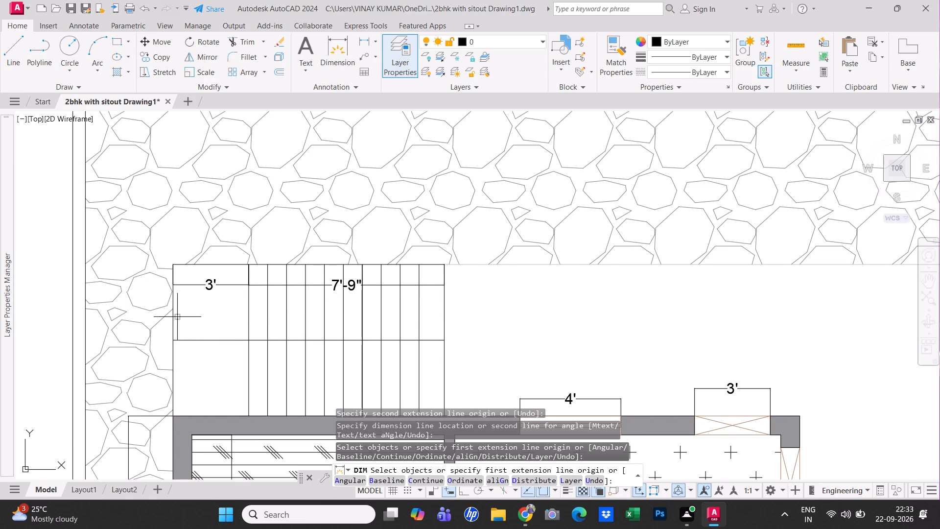
Dimension the staircase's overall depth at both its landing end and its opposite end.
left_click(173, 317)
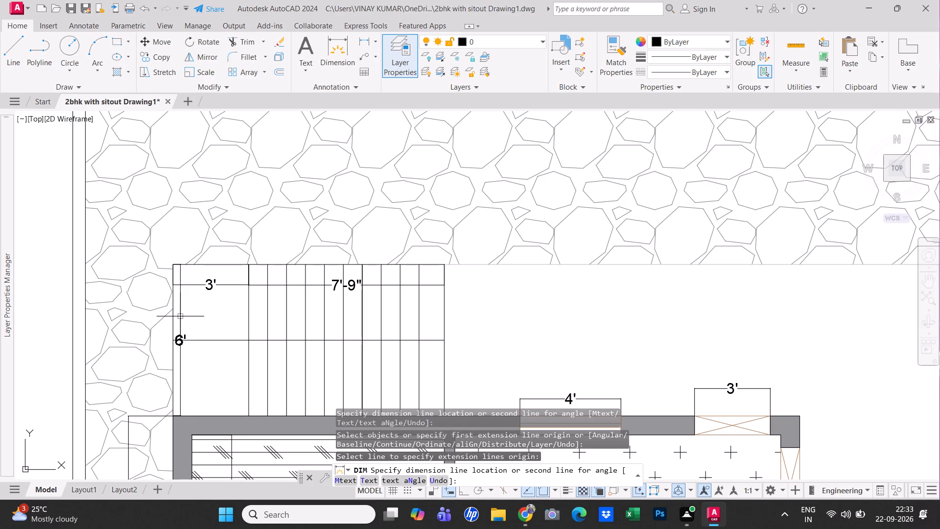
left_click(180, 316)
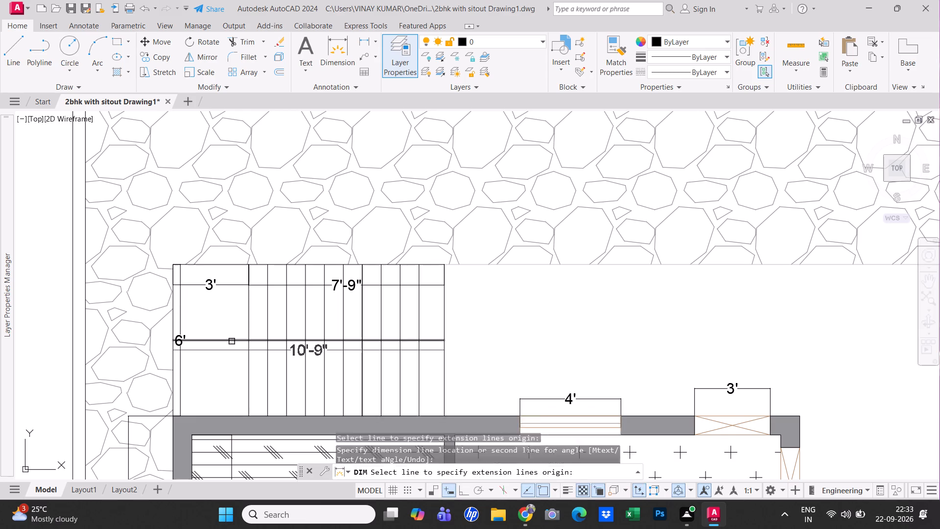
left_click(445, 349)
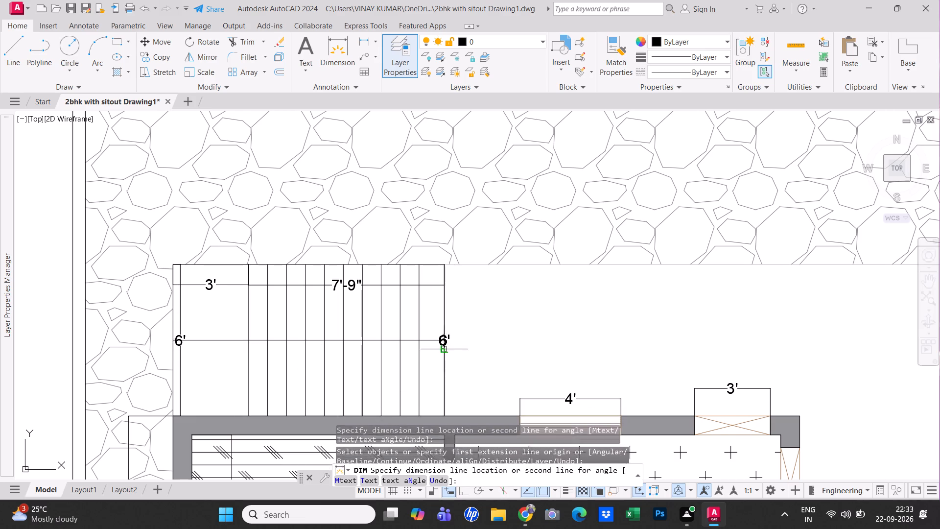
left_click(470, 350)
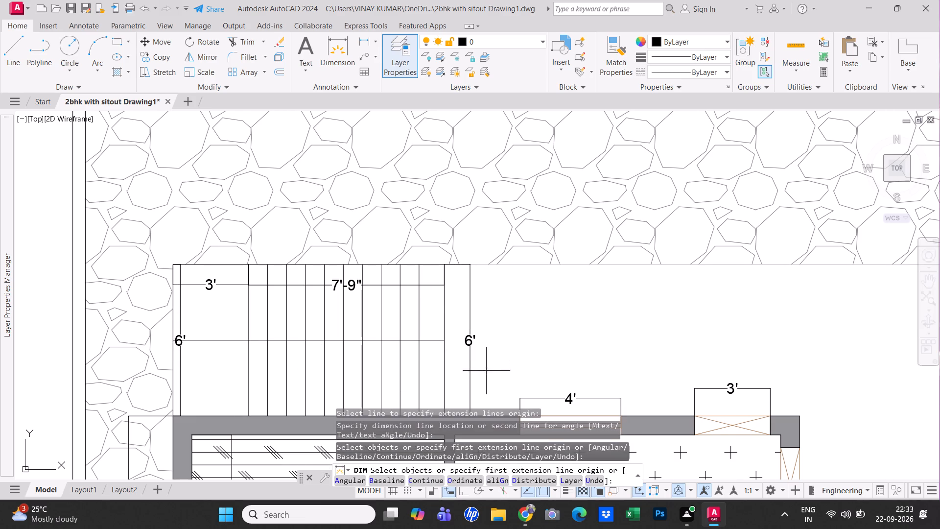
Dimension the bottom width and full outer length of the unhatched strip between the house and the pool-side paving.
scroll(485, 372, "down", 2)
middle_click_drag(511, 370, 486, 305)
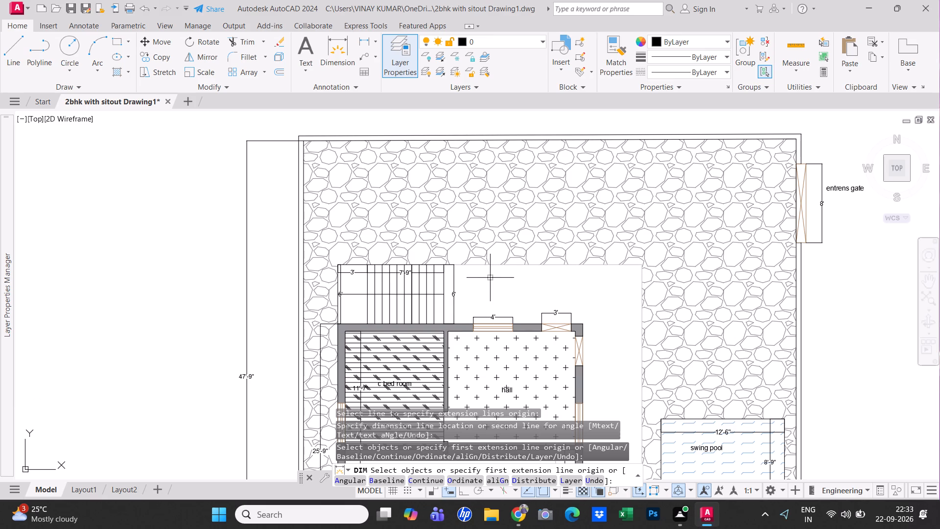
middle_click_drag(507, 296, 496, 245)
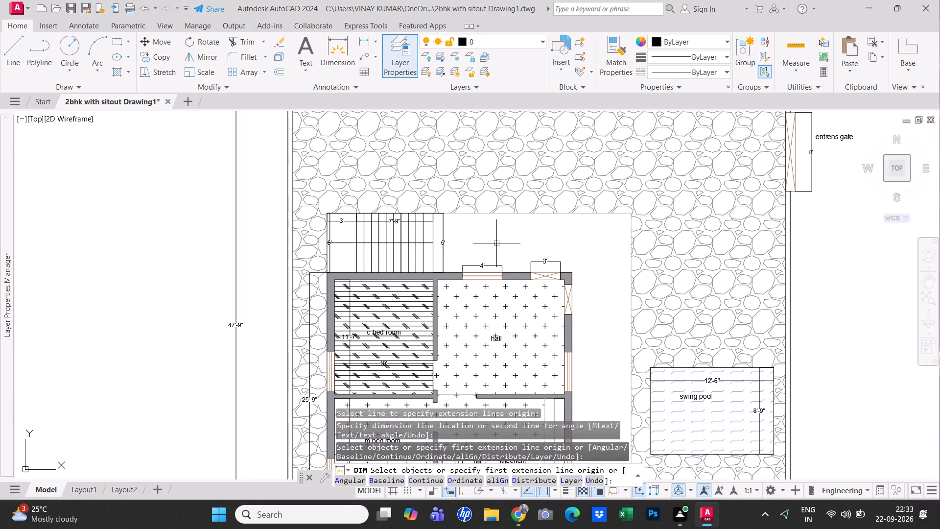
scroll(595, 312, "up", 1)
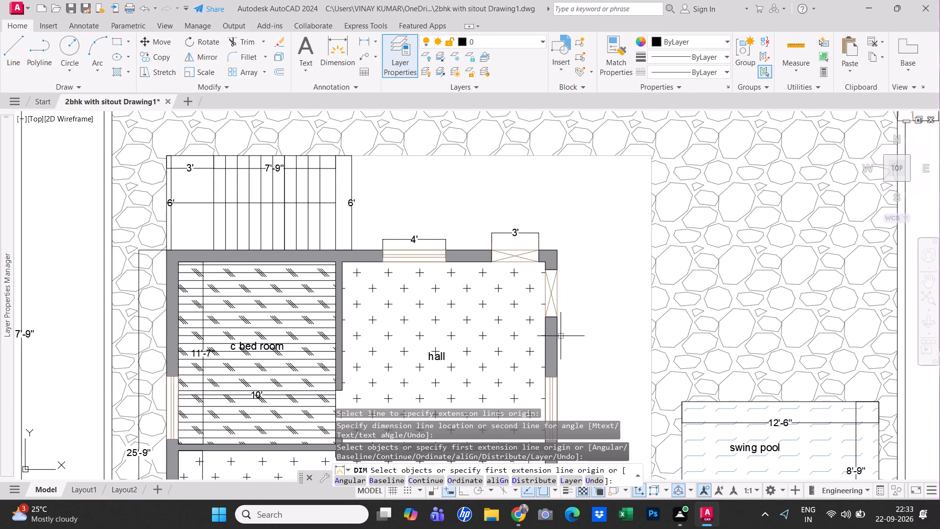
middle_click_drag(578, 316, 557, 270)
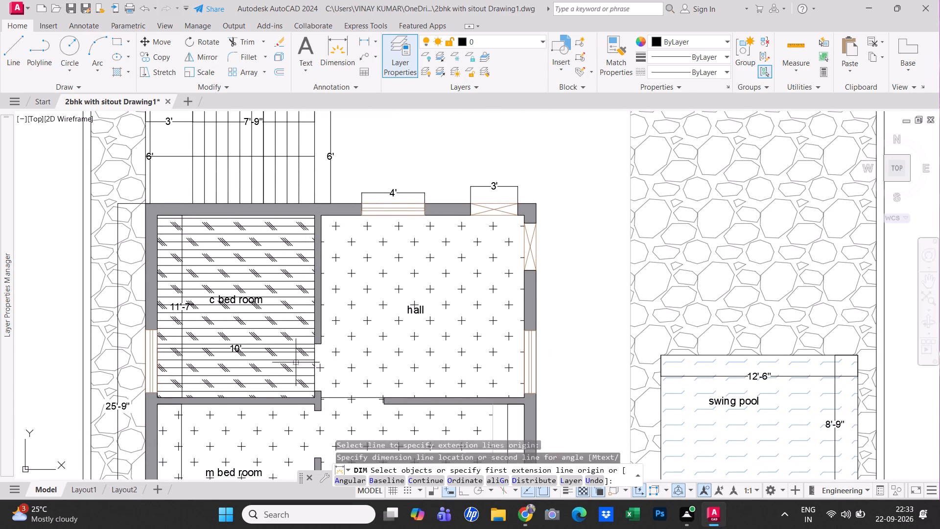
middle_click_drag(636, 350, 592, 254)
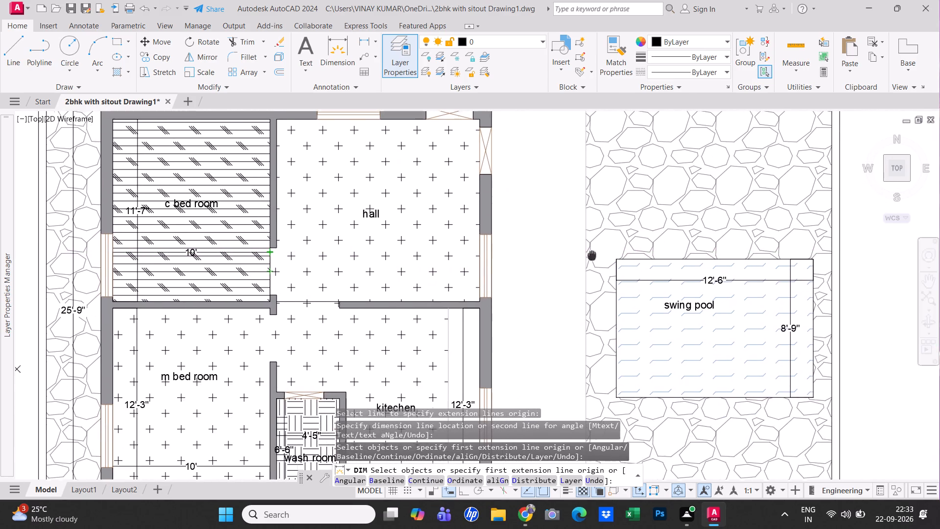
middle_click_drag(592, 254, 592, 252)
scroll(551, 275, "down", 2)
scroll(485, 336, "up", 1)
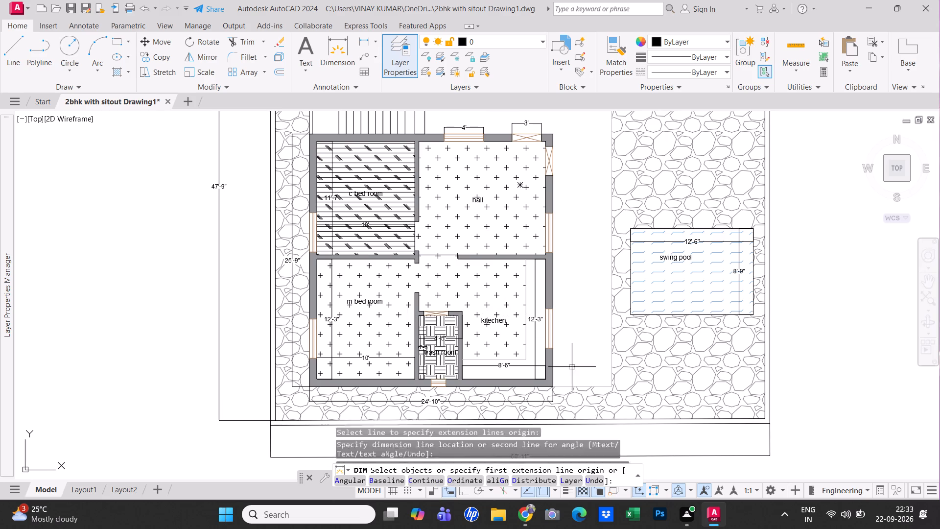
left_click(574, 386)
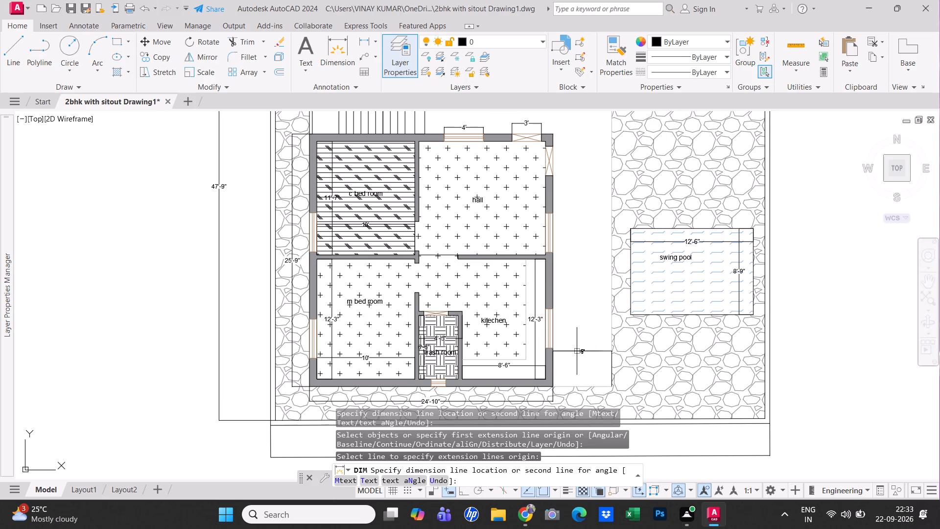
left_click(577, 351)
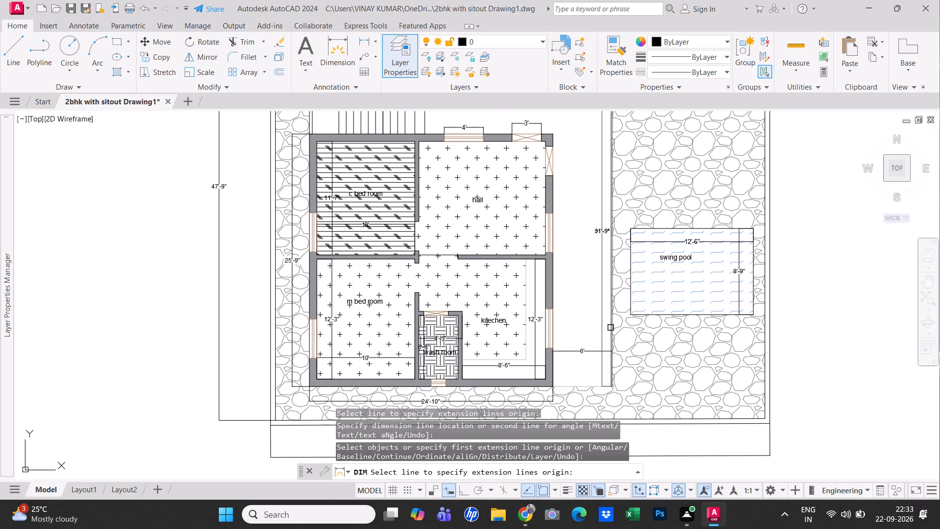
left_click(611, 328)
scroll(605, 330, "down", 1)
middle_click_drag(600, 347, 597, 368)
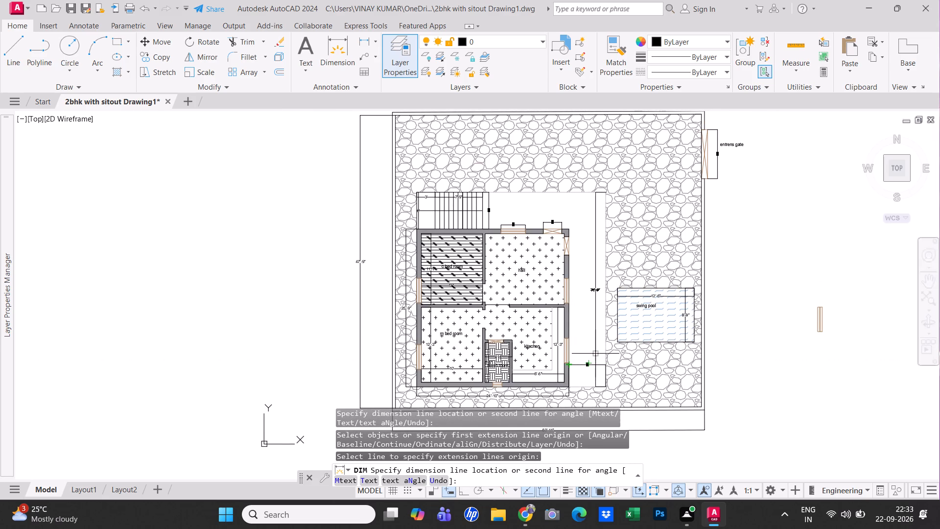
left_click(599, 352)
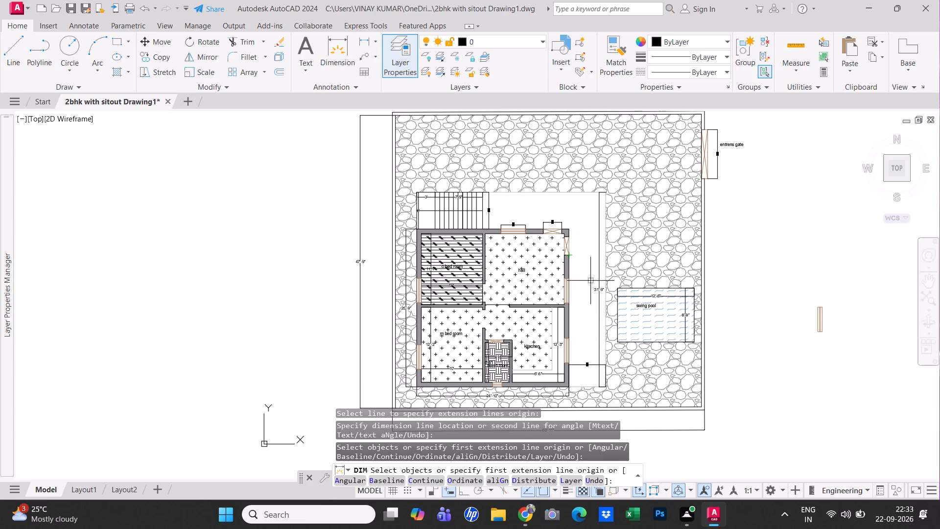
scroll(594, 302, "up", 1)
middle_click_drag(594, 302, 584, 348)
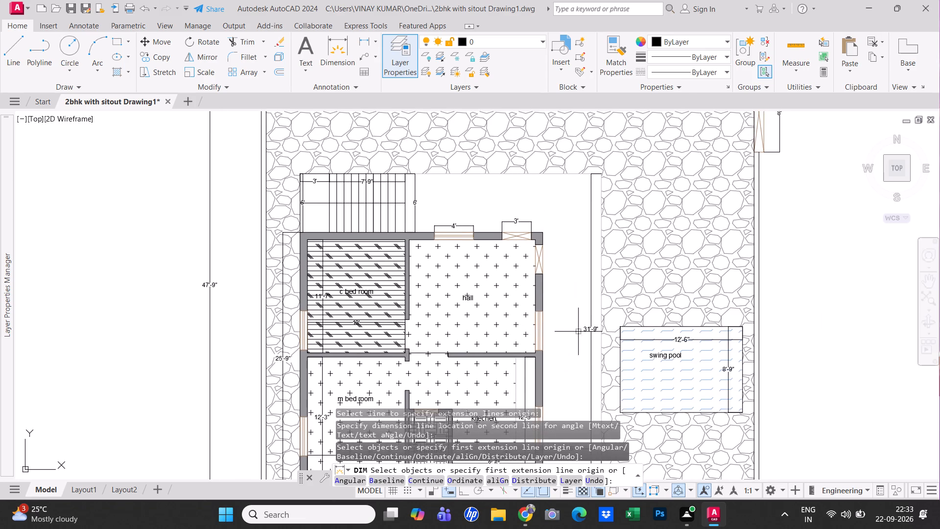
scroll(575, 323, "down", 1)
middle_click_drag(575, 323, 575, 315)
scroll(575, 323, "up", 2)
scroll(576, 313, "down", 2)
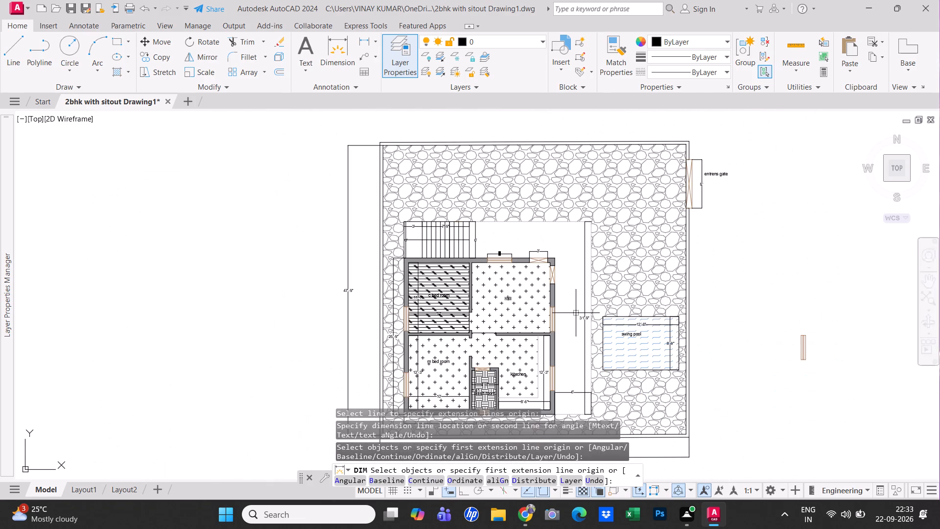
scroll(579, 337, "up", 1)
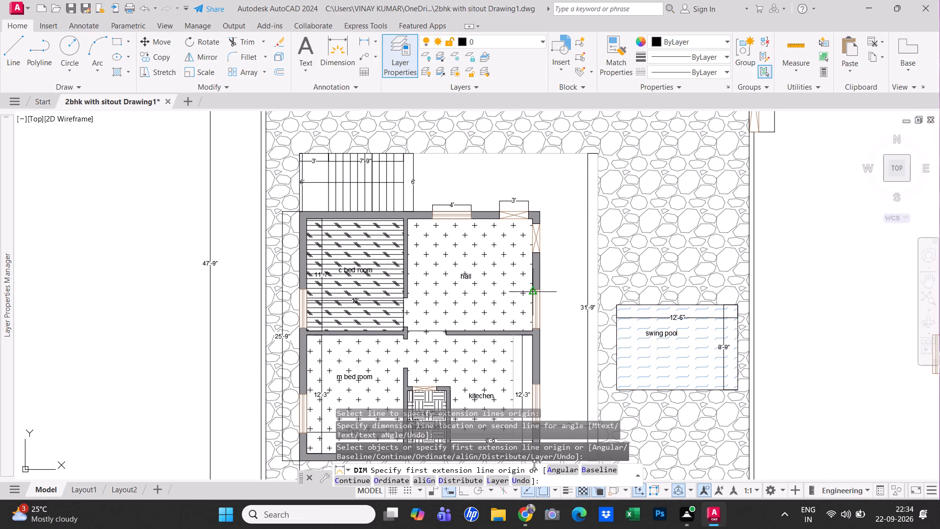
Join the two collinear lines along the upper edge of the open area beside the staircase into one line.
key("Escape")
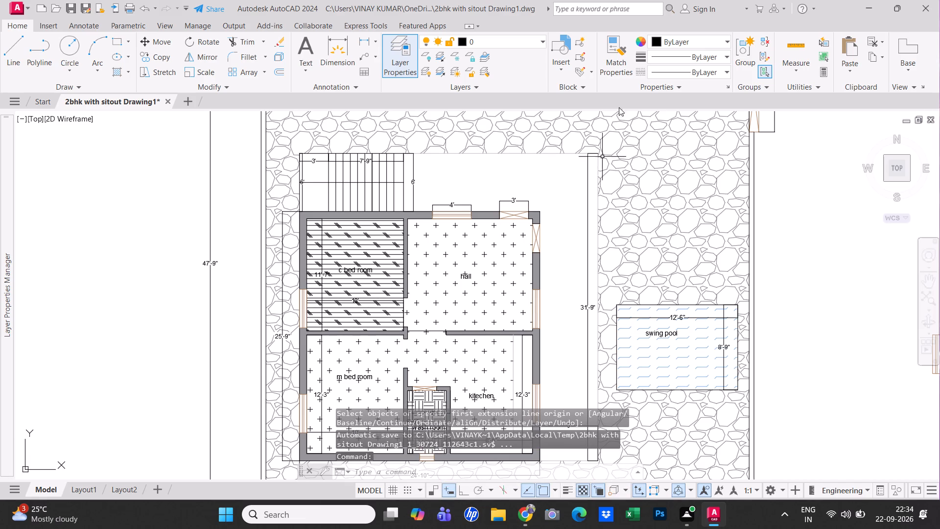
left_click(548, 153)
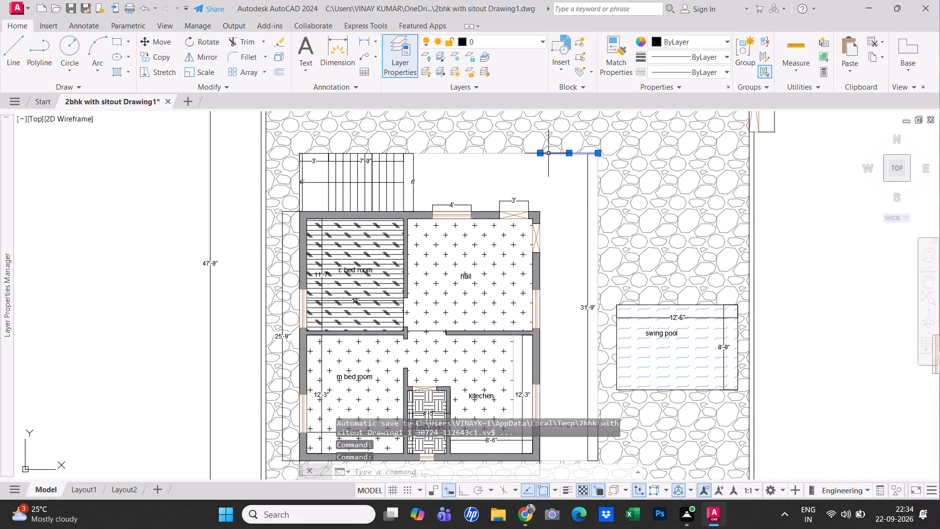
left_click(520, 153)
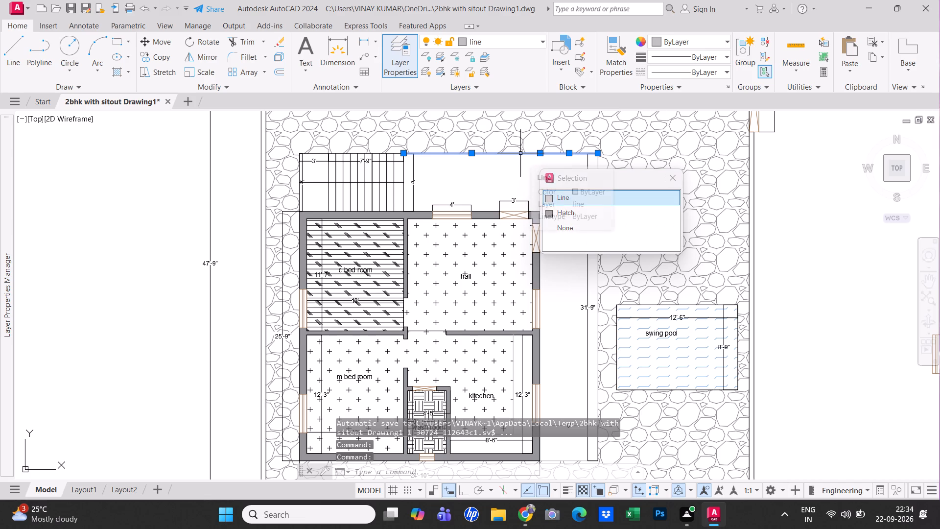
left_click(650, 195)
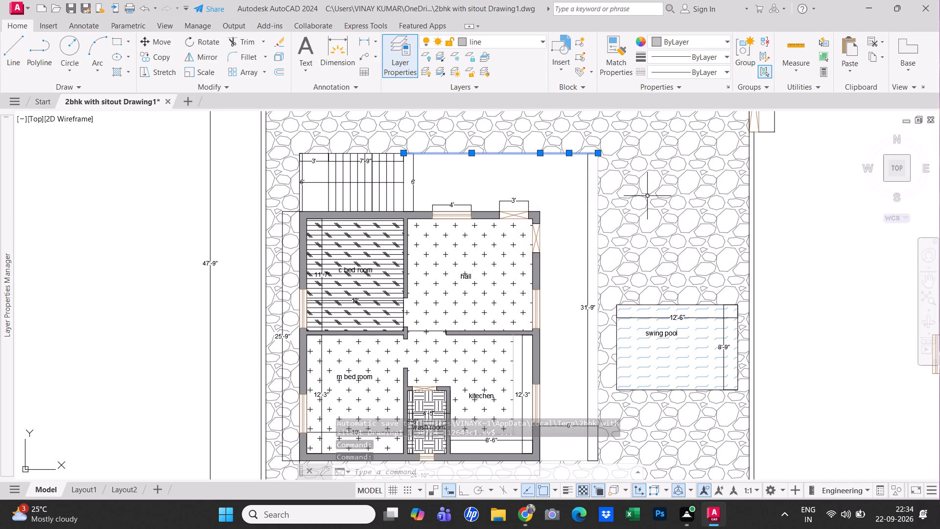
type("j")
key("space")
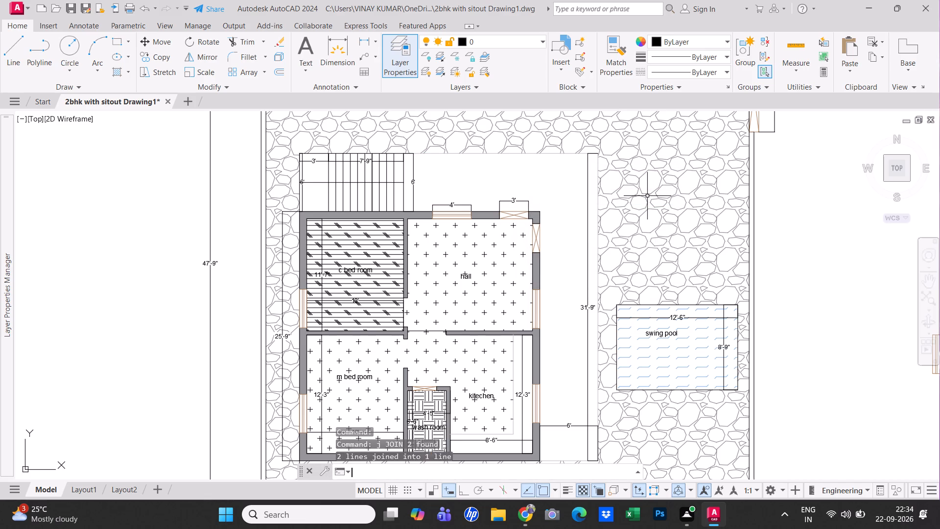
key("Escape")
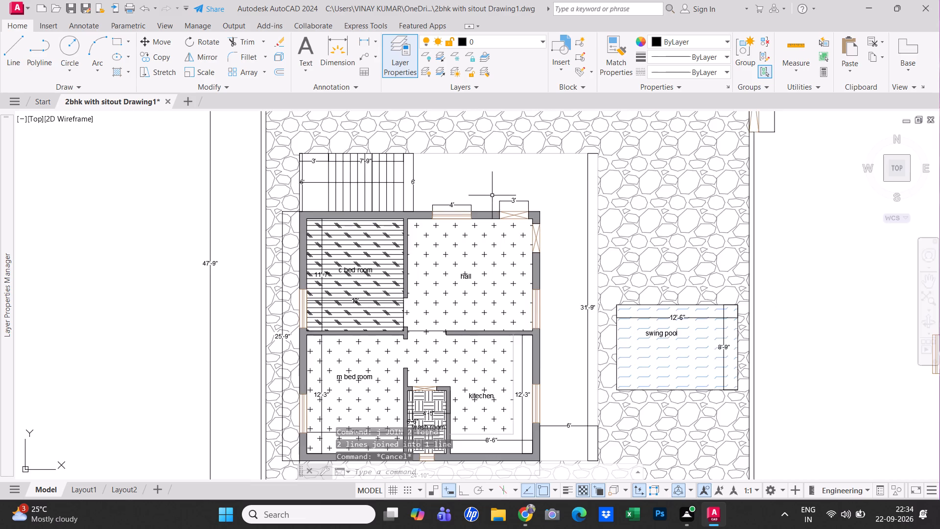
Add single-line text "balcony" in the open area above the hall, picking its height and rotation freehand.
scroll(492, 197, "down", 1)
middle_click_drag(539, 238, 491, 297)
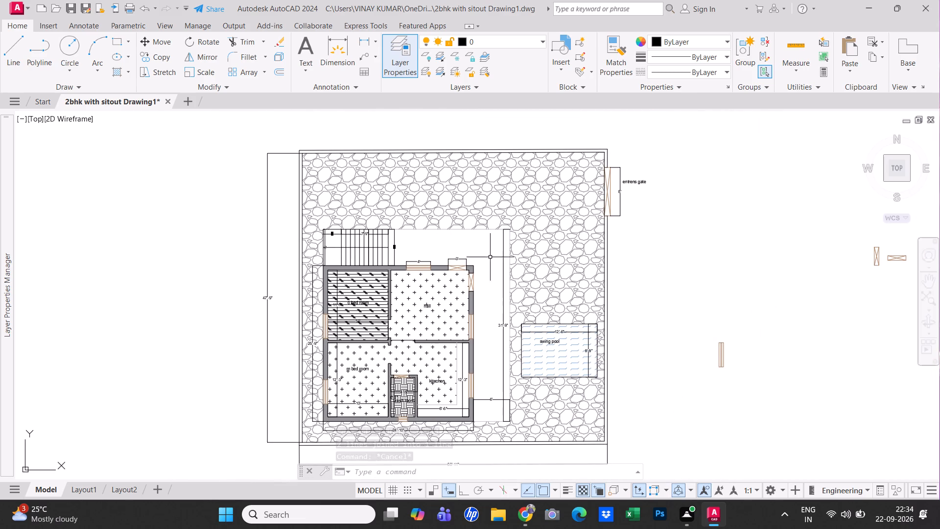
scroll(466, 322, "up", 1)
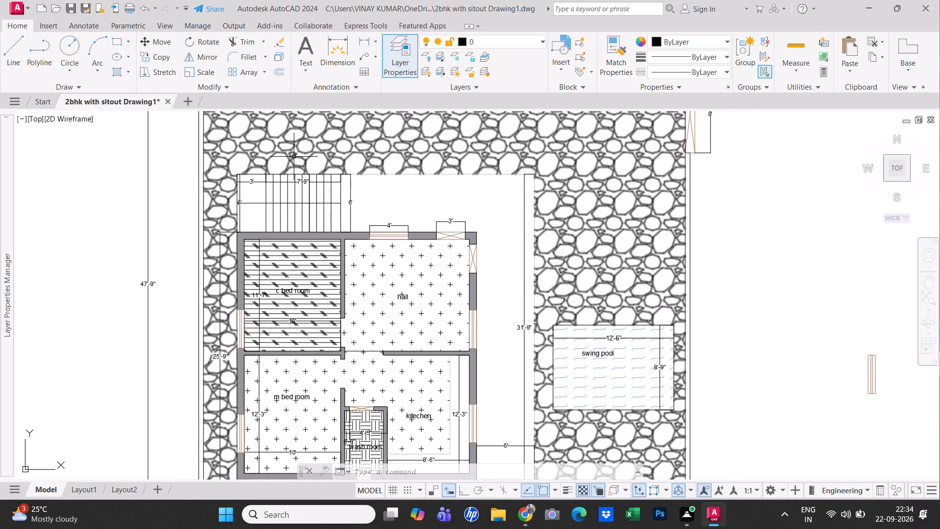
left_click(312, 68)
left_click(343, 108)
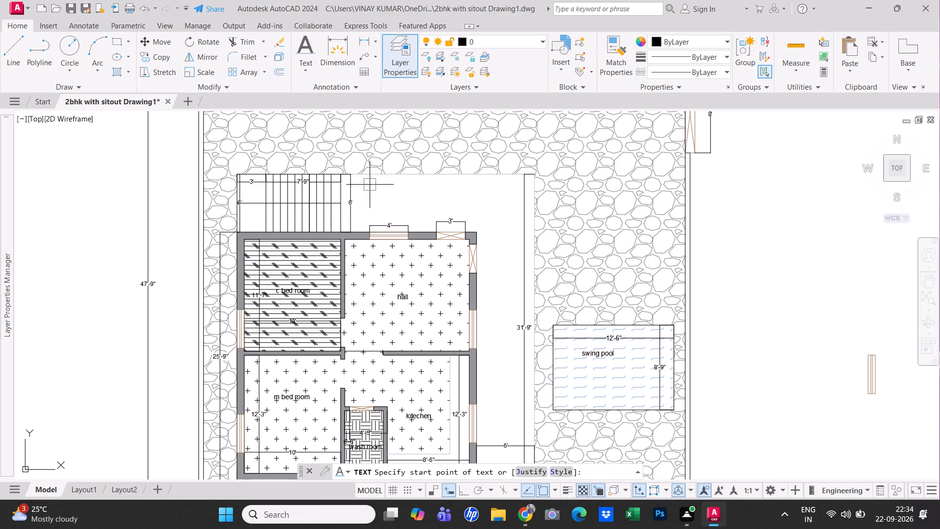
left_click(369, 186)
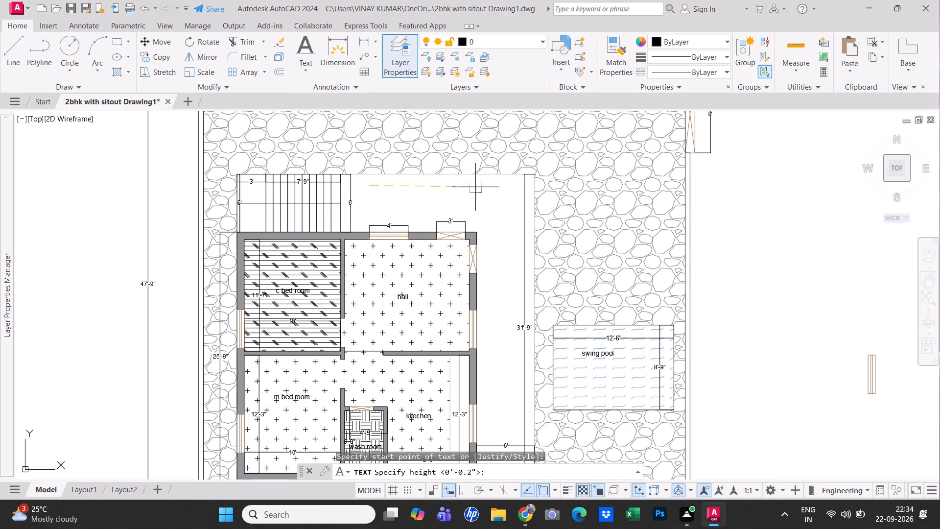
left_click(476, 187)
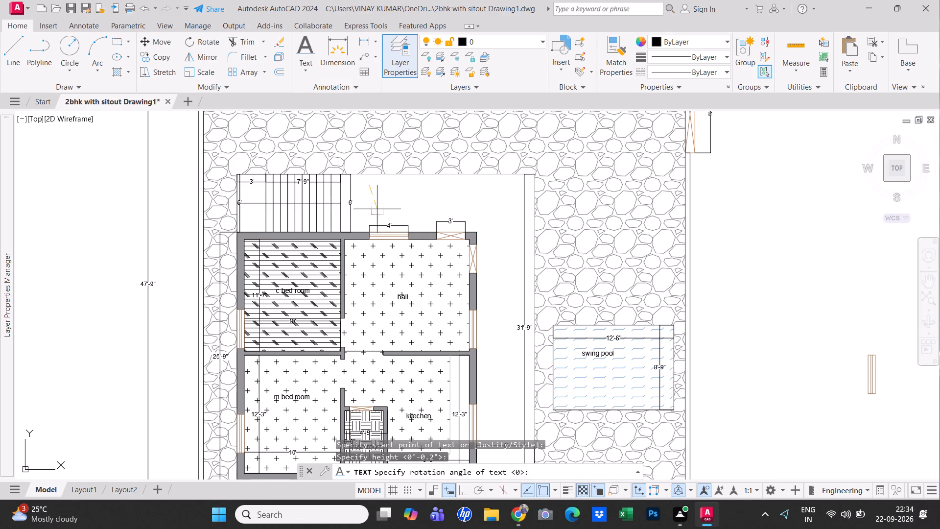
left_click(377, 209)
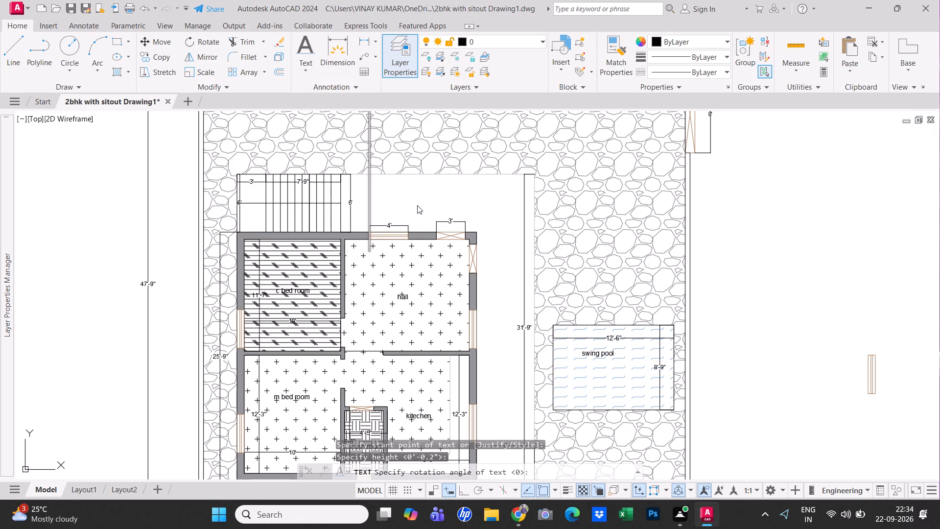
type("bal")
type("cony")
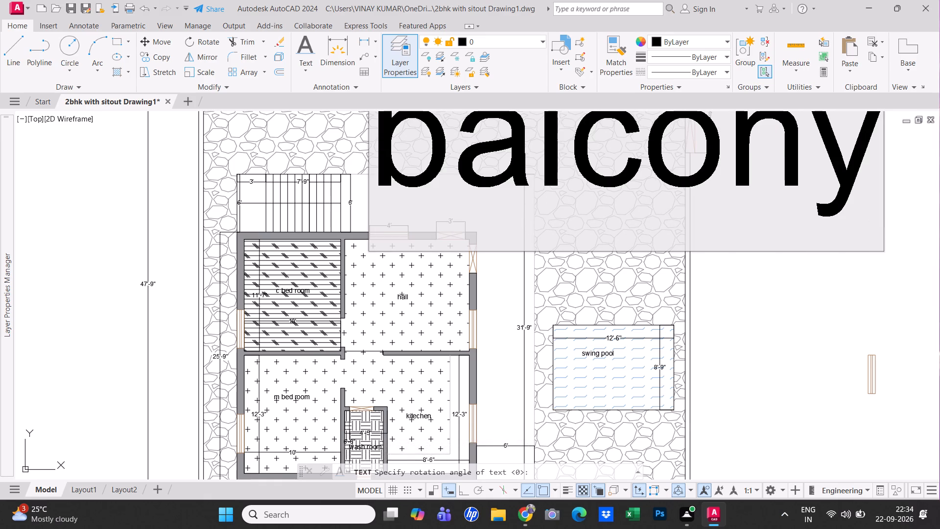
key("Return")
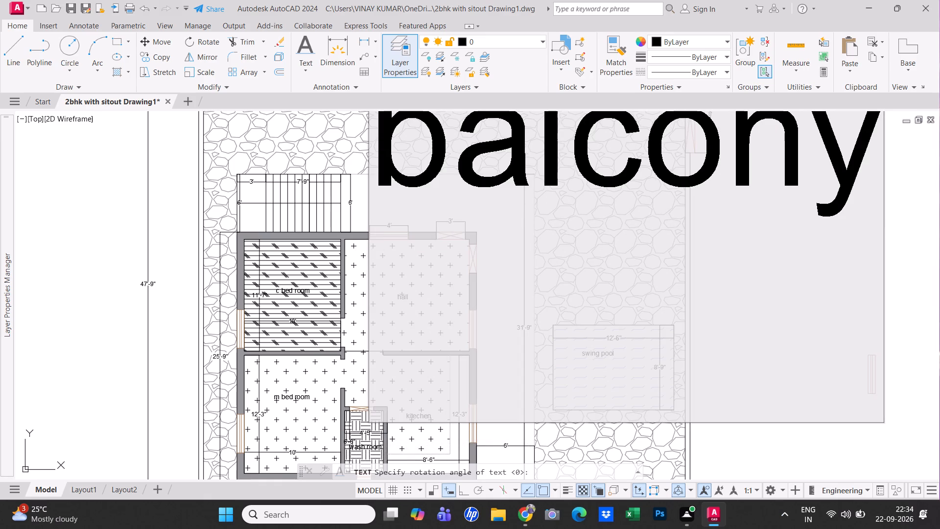
left_click(773, 305)
left_click(911, 292)
middle_click_drag(771, 300, 771, 315)
scroll(771, 315, "down", 2)
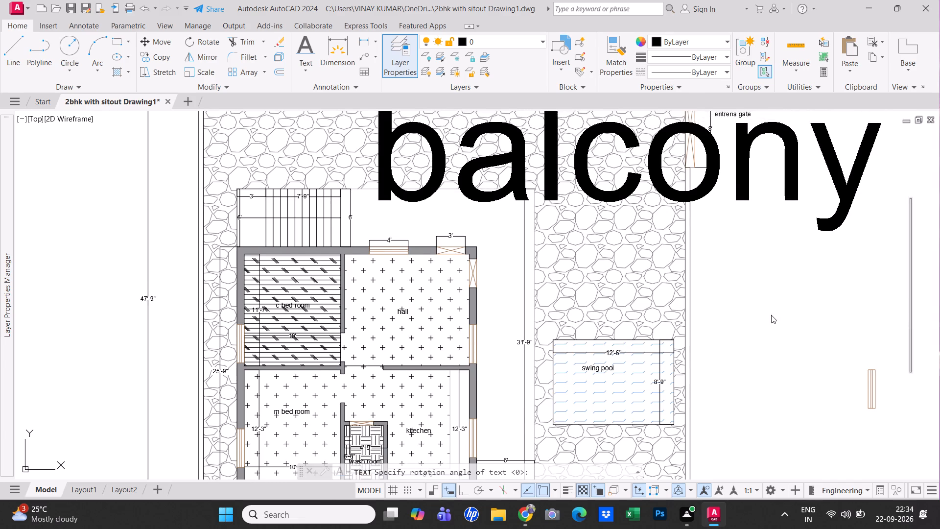
left_click(790, 234)
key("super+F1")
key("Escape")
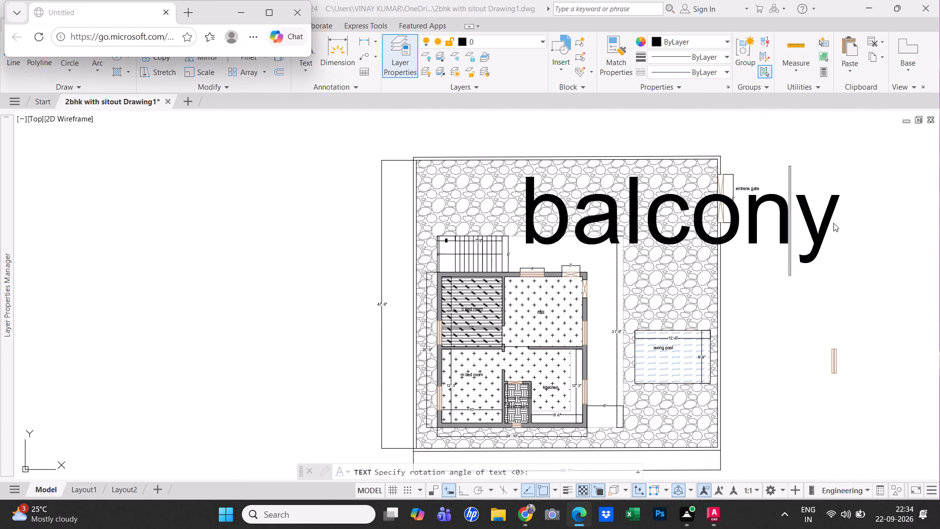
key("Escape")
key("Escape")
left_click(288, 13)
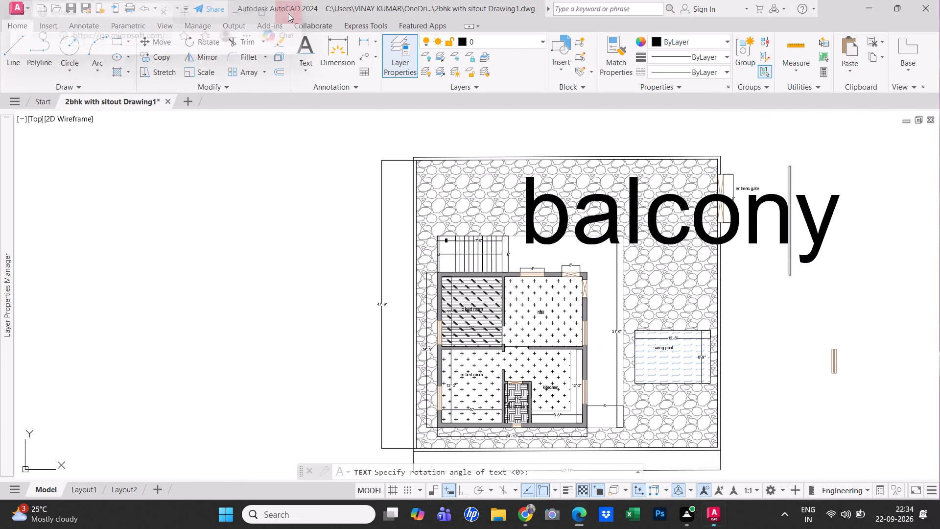
Scale the oversized "balcony" text down to roughly the size of the room labels.
key("Escape")
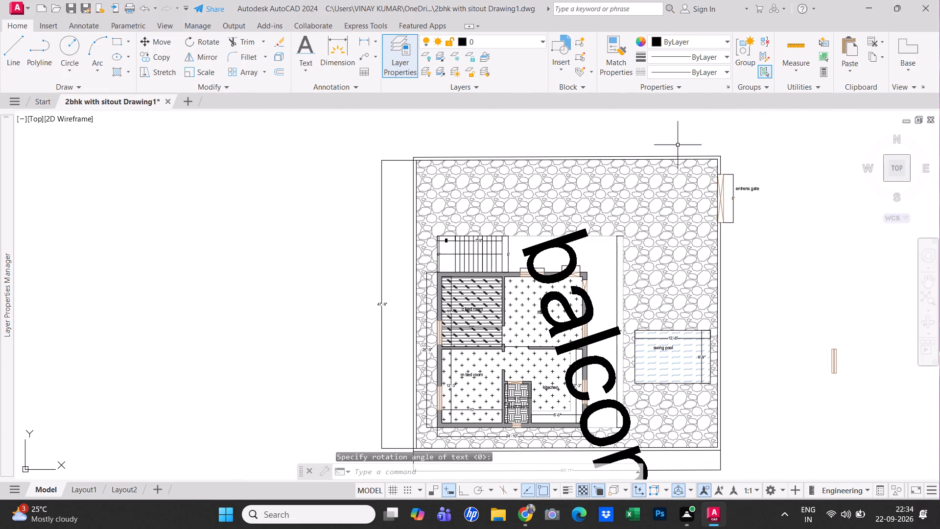
scroll(610, 232, "down", 2)
key("Escape")
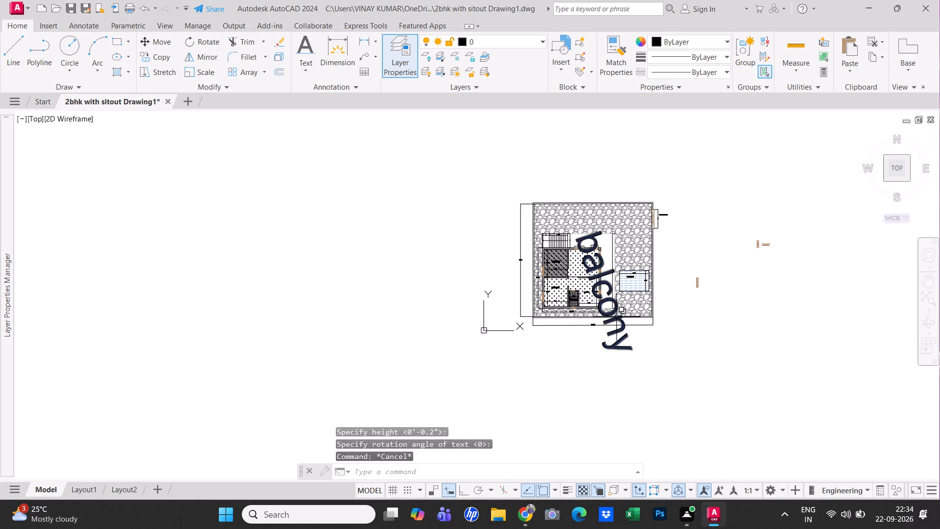
left_click(616, 317)
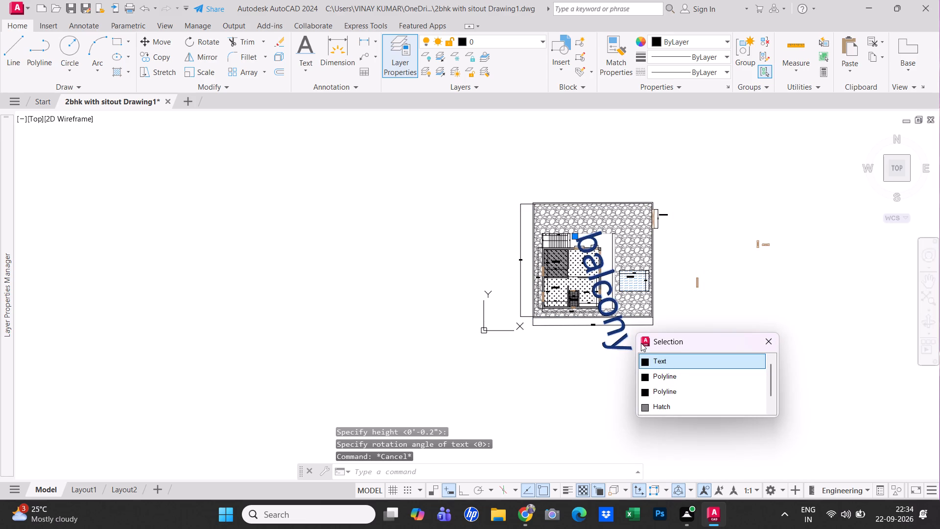
left_click(670, 363)
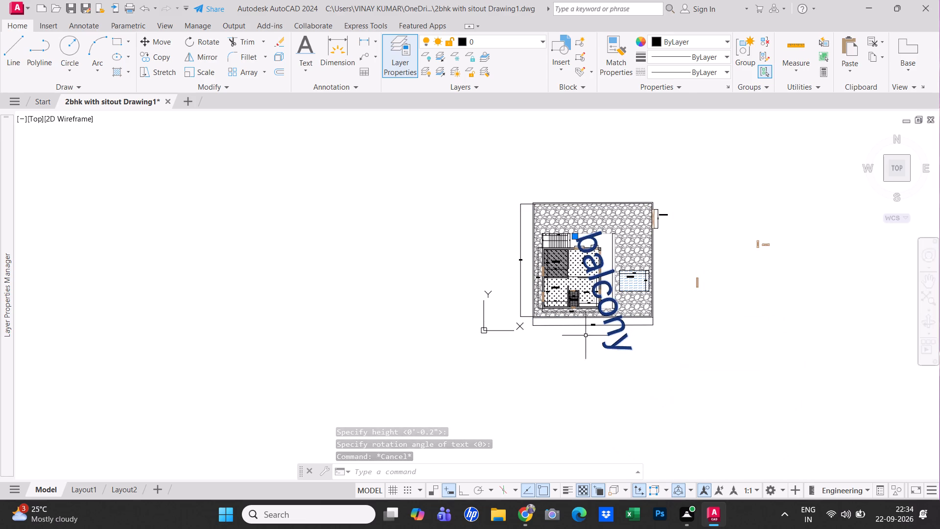
right_click(511, 246)
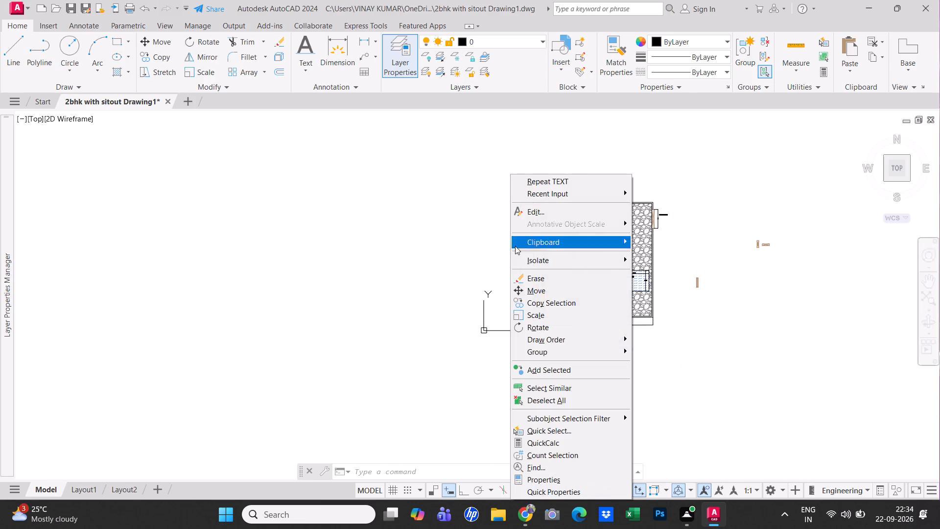
left_click(573, 320)
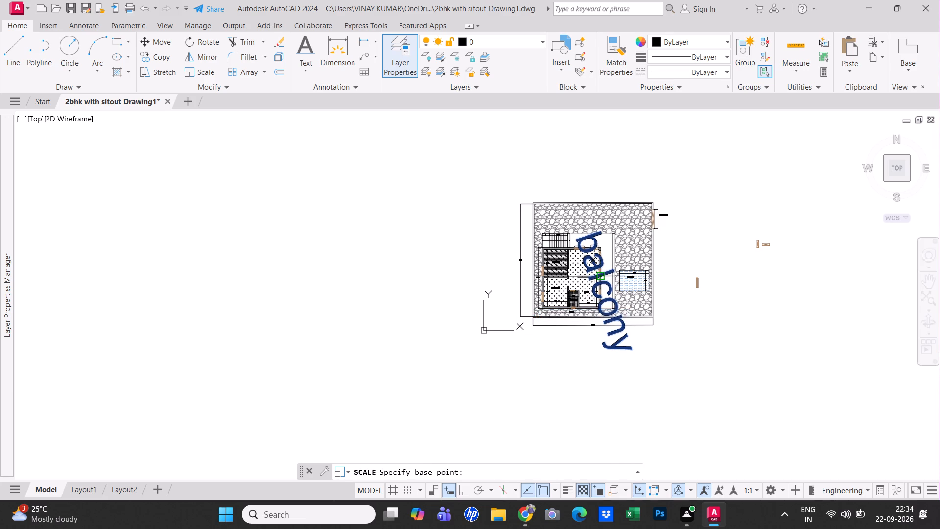
left_click(603, 277)
scroll(615, 280, "up", 4)
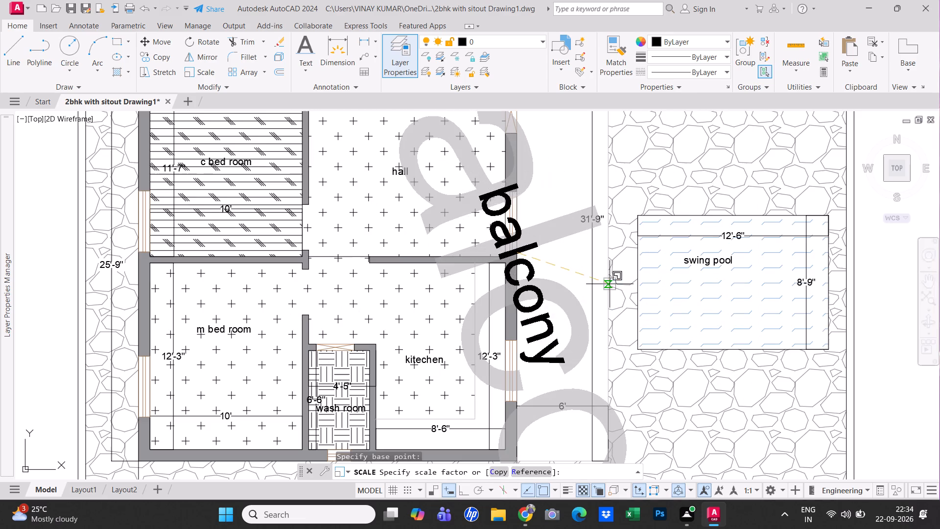
left_click(532, 265)
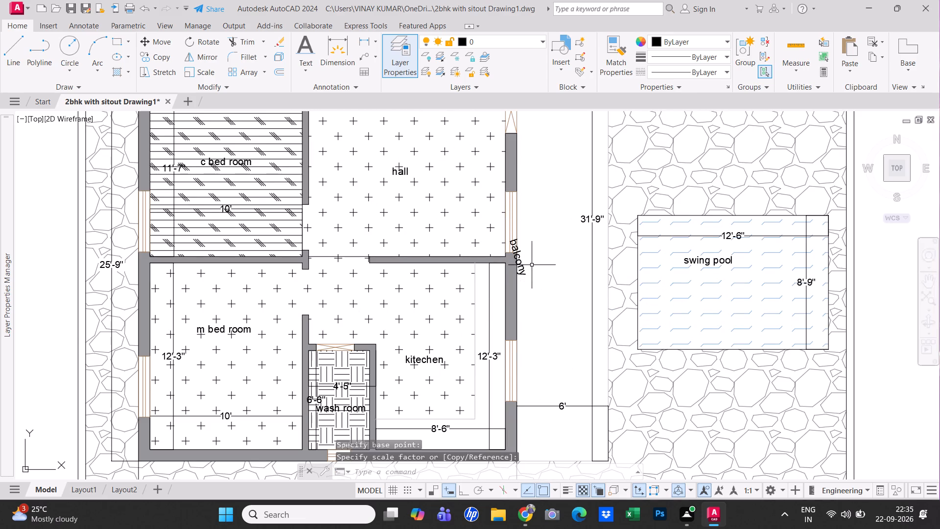
Move the small "balcony" text off the house wall into the blank space outside the site, beyond the pool.
left_click(521, 268)
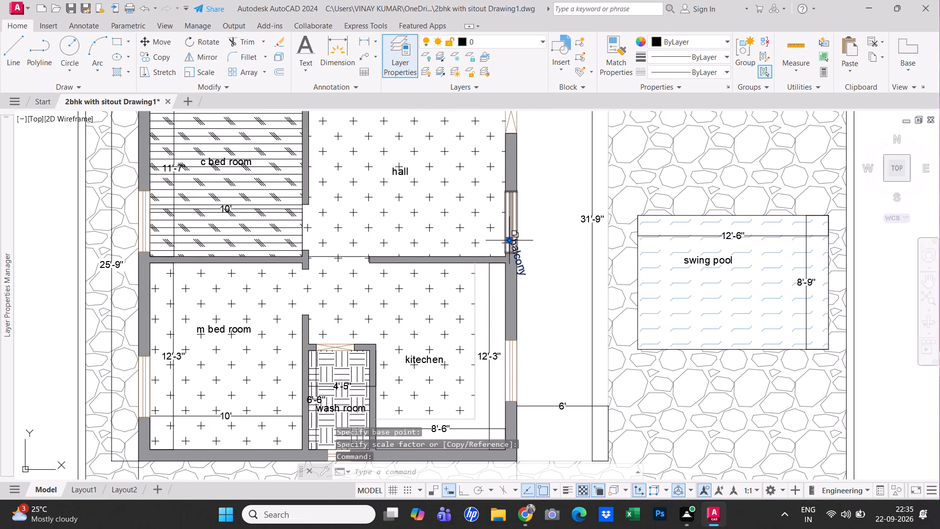
left_click(510, 243)
scroll(531, 235, "down", 5)
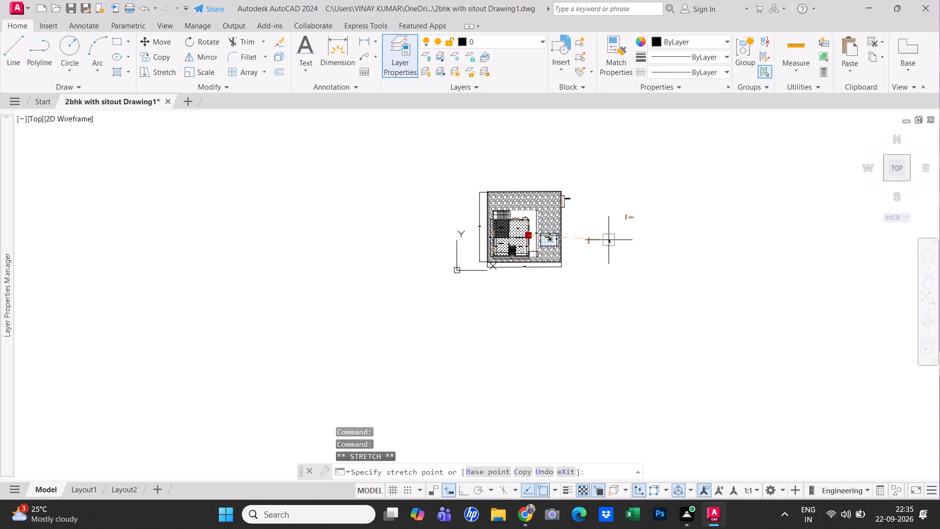
left_click(597, 217)
key("Escape")
scroll(597, 217, "up", 1)
scroll(597, 217, "down", 1)
scroll(597, 217, "up", 3)
Rotate the "balcony" text 90° counterclockwise with Ortho on so that it reads nearly horizontally.
left_click(608, 230)
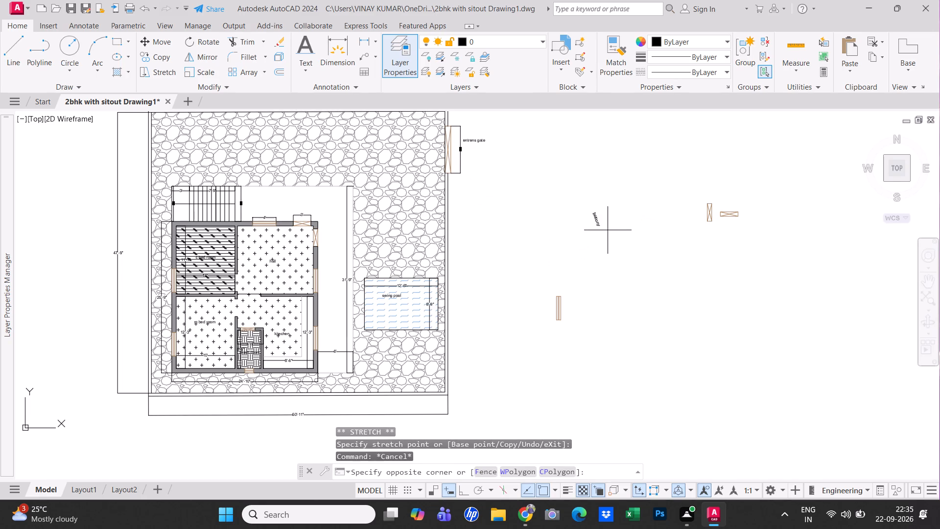
left_click(587, 195)
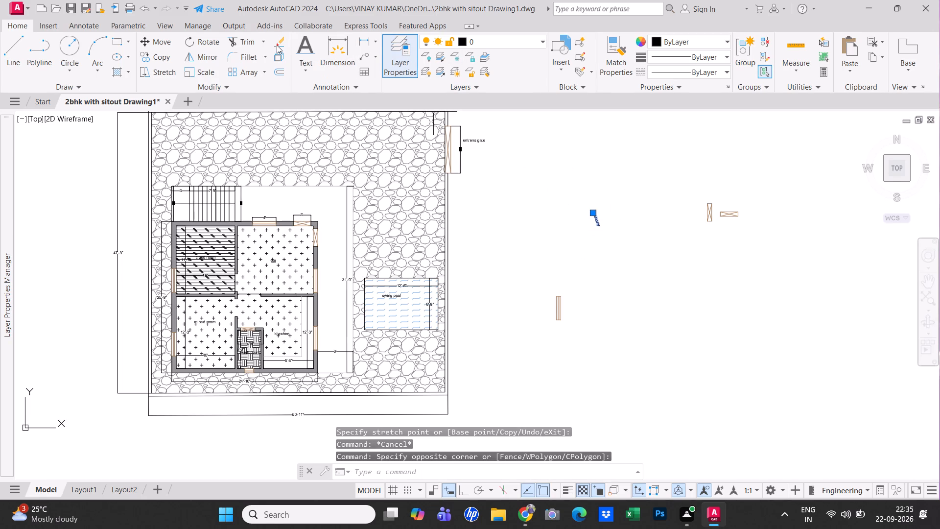
left_click(217, 48)
left_click(593, 273)
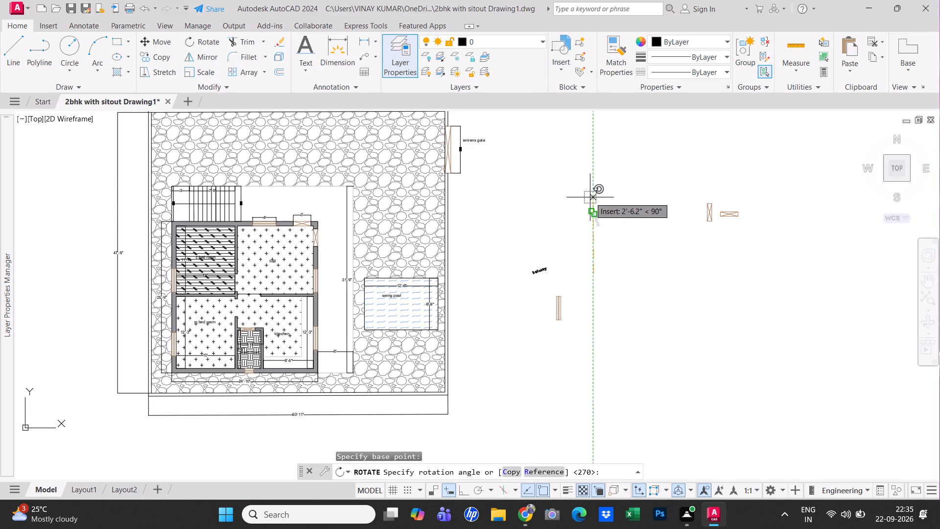
key("F8")
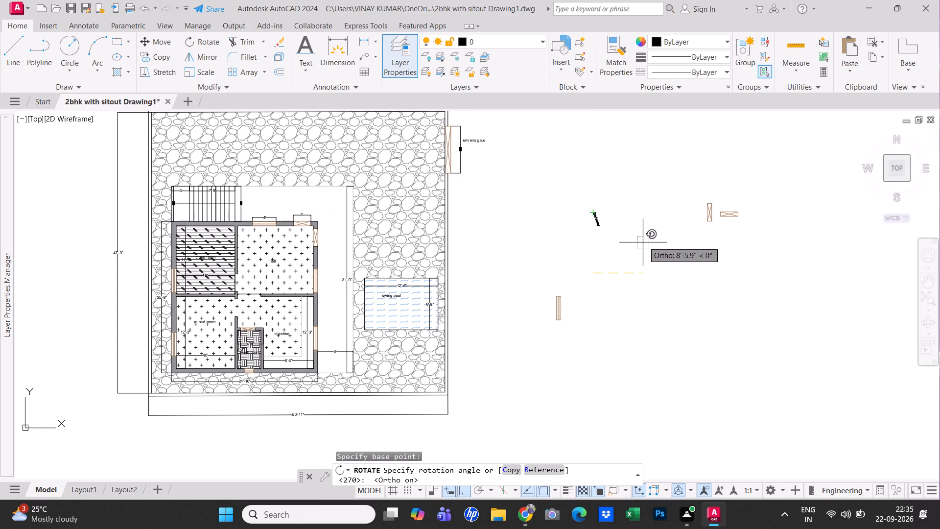
left_click(571, 245)
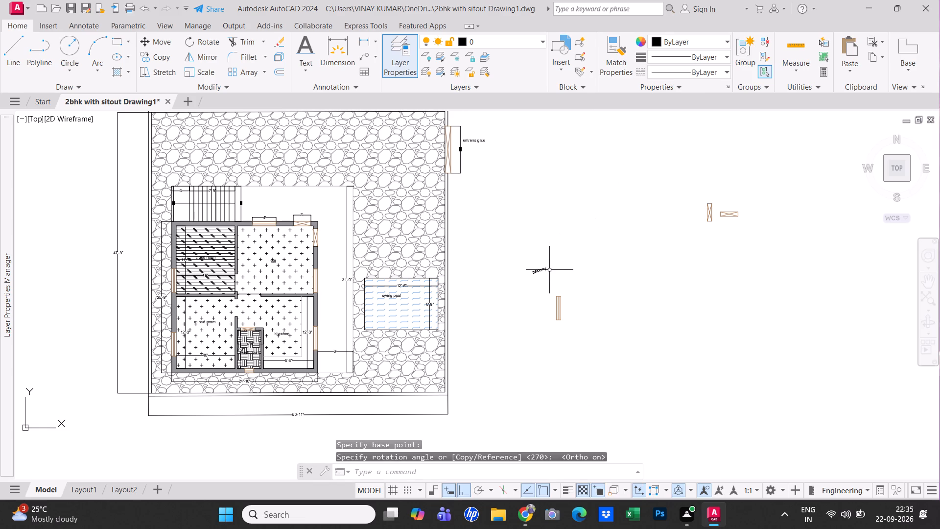
Move the rotated "balcony" text horizontally into the open strip between the house wall and the pool-side paving.
left_click(546, 270)
left_click(531, 277)
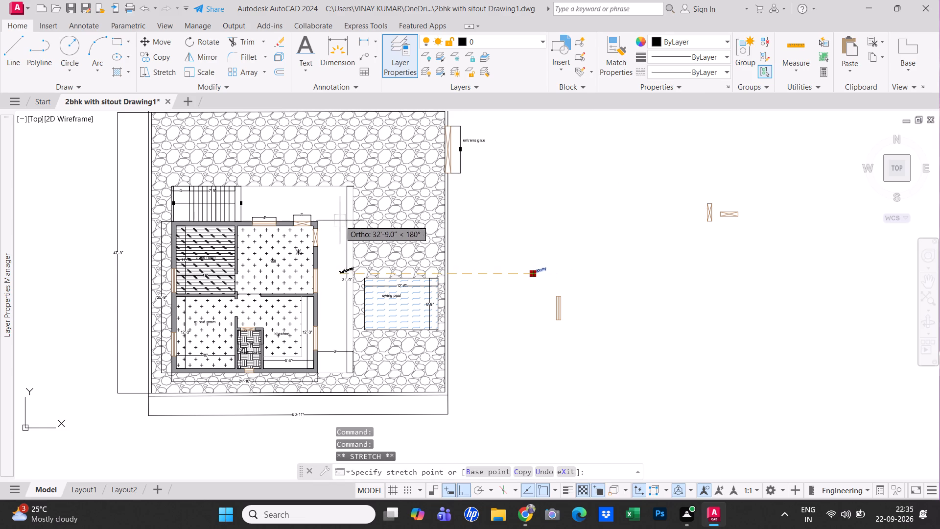
left_click(324, 210)
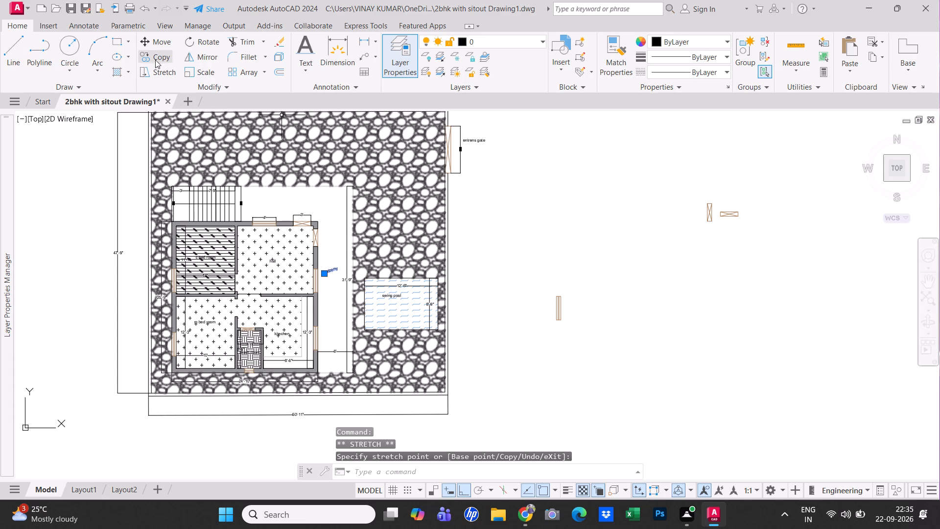
Copy the "balcony" text straight up from the strip beside the house into the open area outside the hall's outer corner.
left_click(157, 59)
left_click(334, 276)
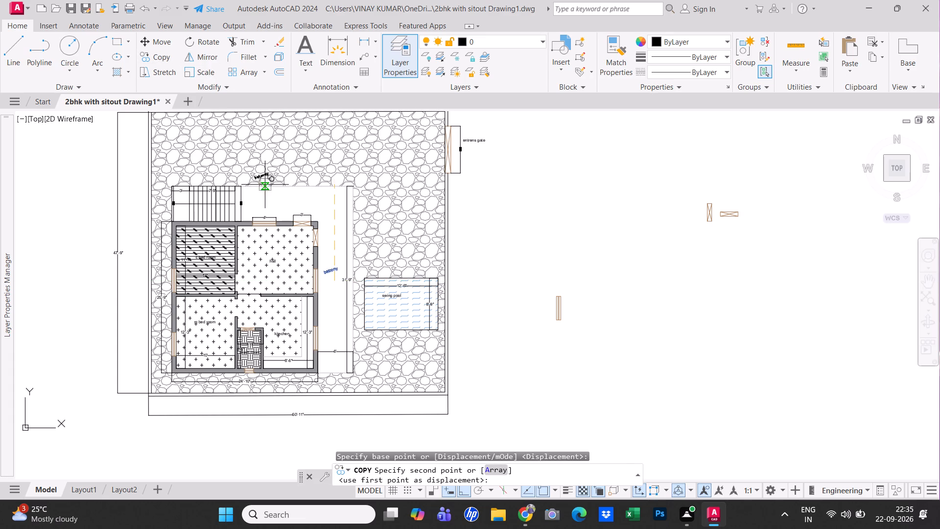
left_click(264, 204)
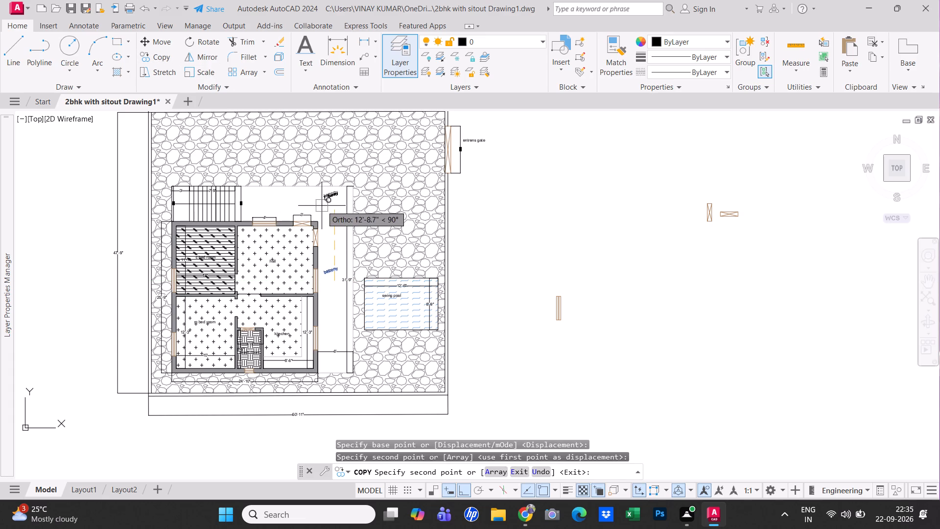
right_click(323, 206)
left_click(334, 210)
Move the copied "balcony" text horizontally toward the staircase, into the open area outside the hall's 4' window.
left_click(330, 196)
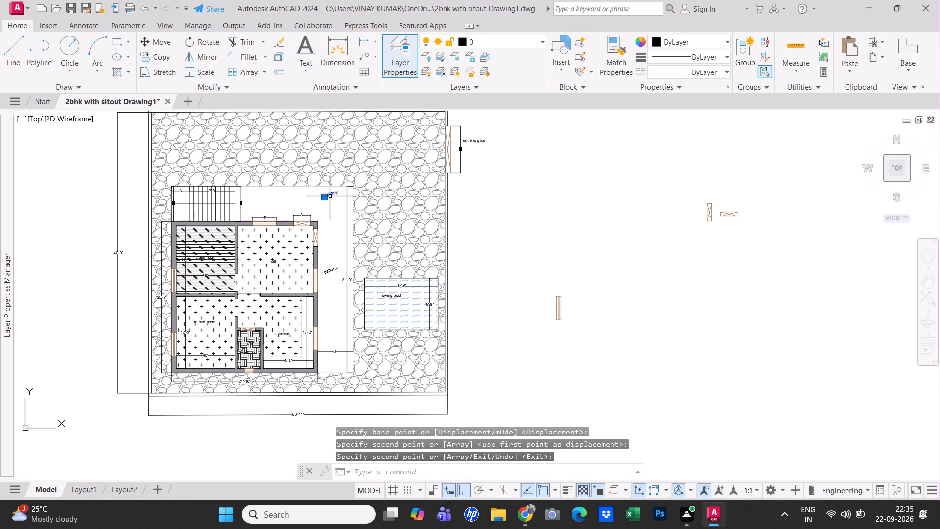
left_click(326, 197)
left_click(282, 198)
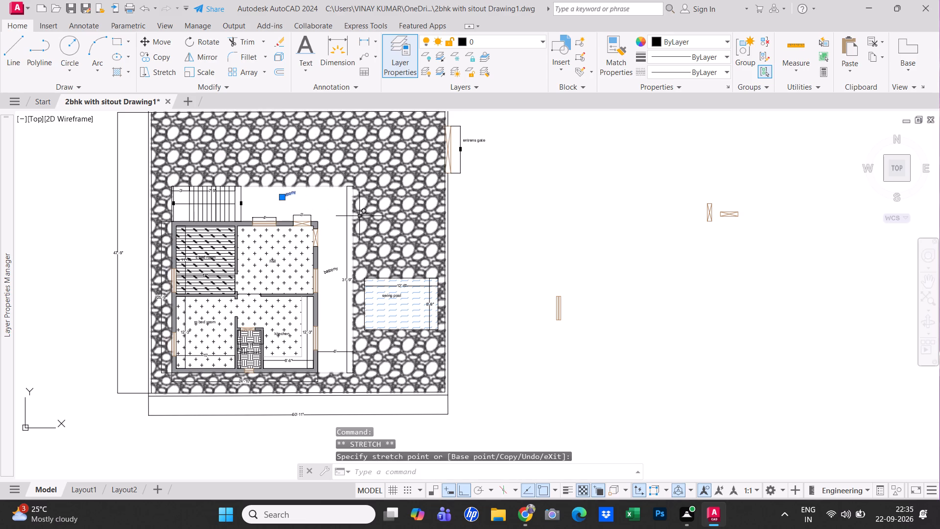
right_click(521, 206)
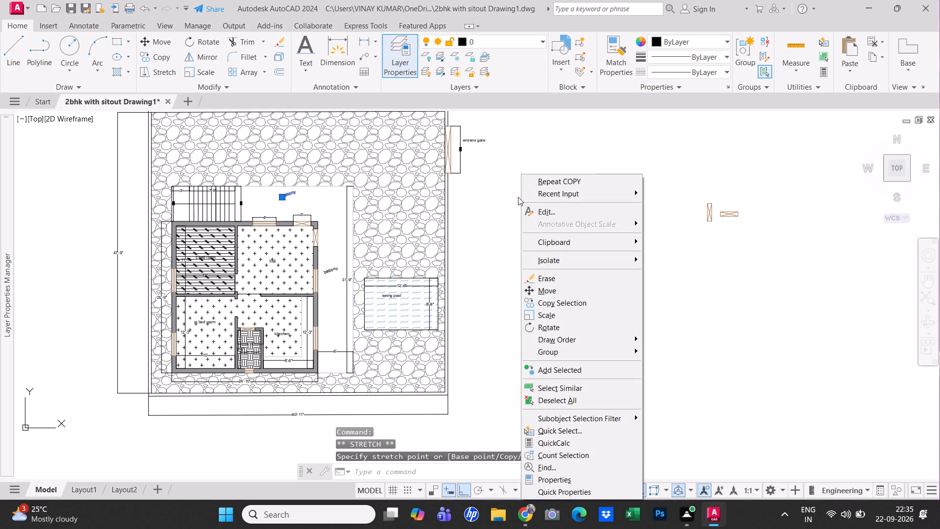
key("Escape")
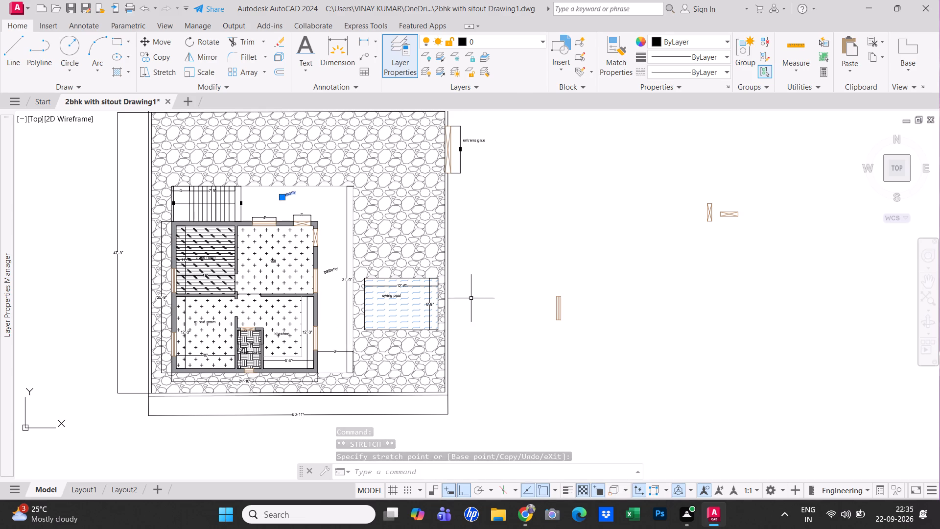
Draw a line outline around the hall's outer corner, about 4' out from the 3' door and back to the side door's lower edge.
scroll(369, 363, "up", 2)
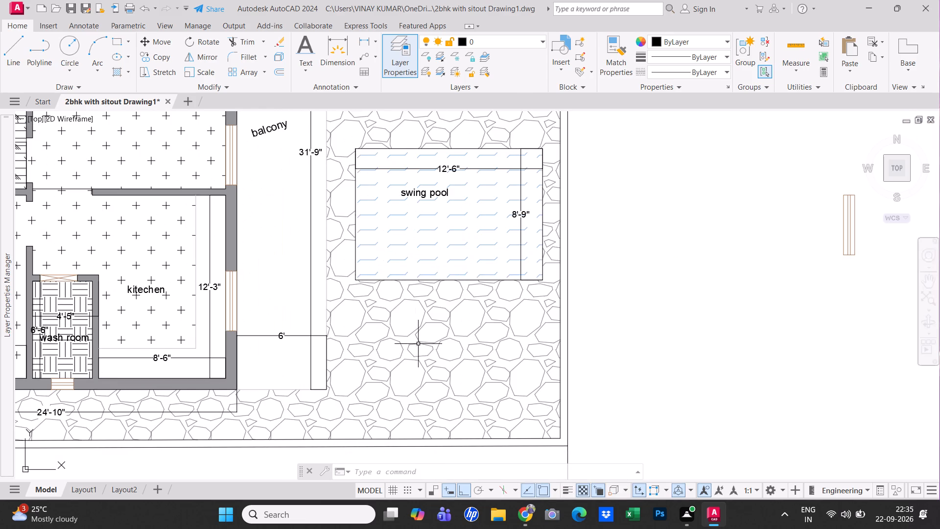
scroll(499, 127, "up", 1)
scroll(368, 223, "down", 3)
middle_click_drag(476, 222, 464, 334)
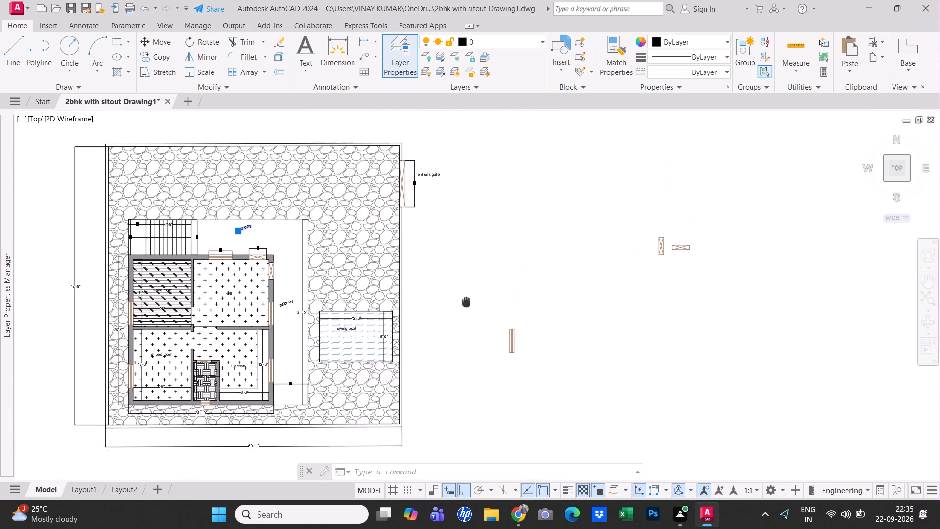
middle_click_drag(464, 334, 464, 361)
scroll(261, 361, "up", 2)
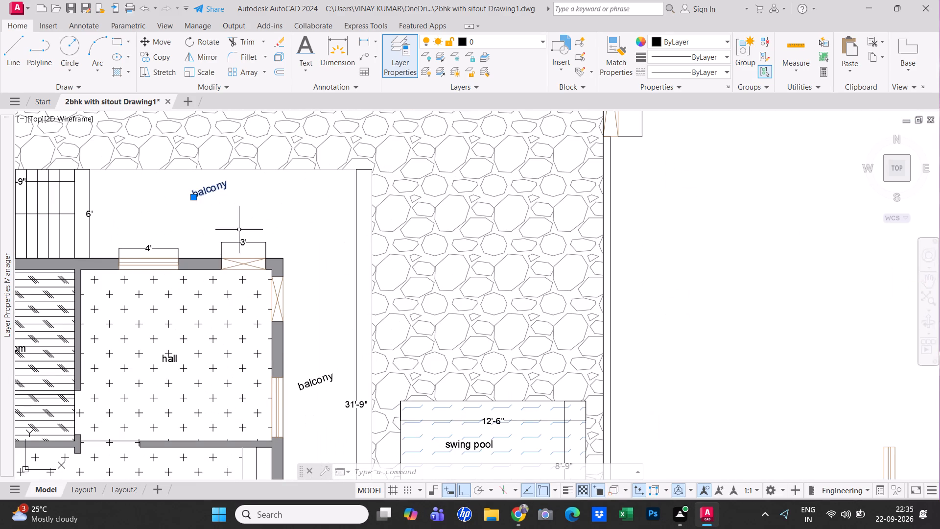
left_click(5, 46)
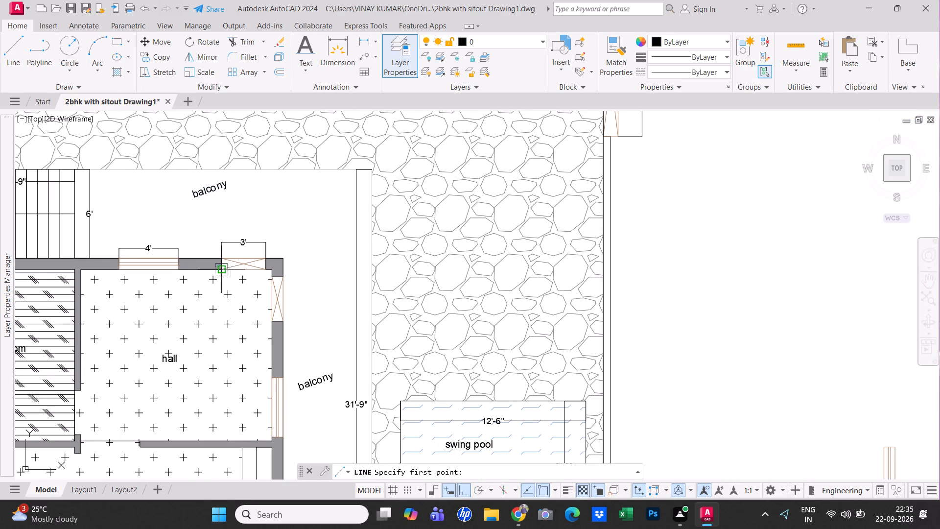
left_click(218, 256)
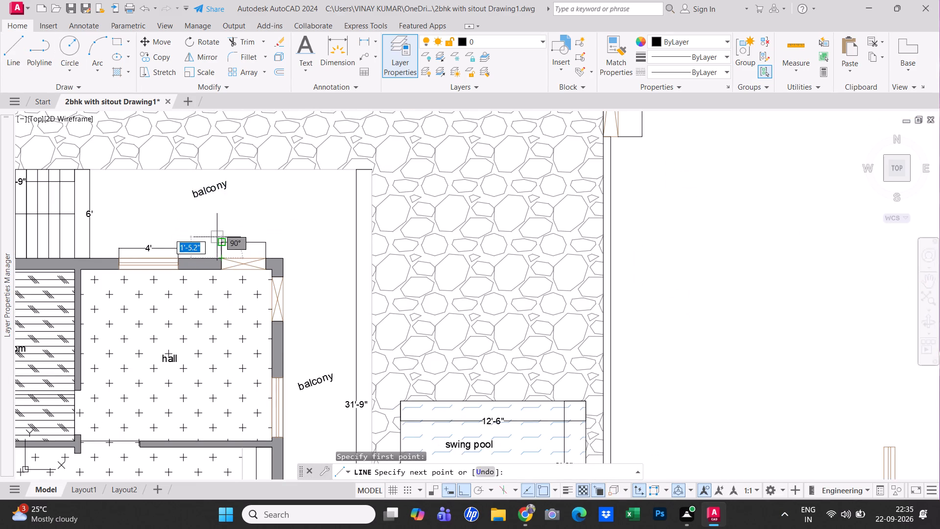
left_click(249, 199)
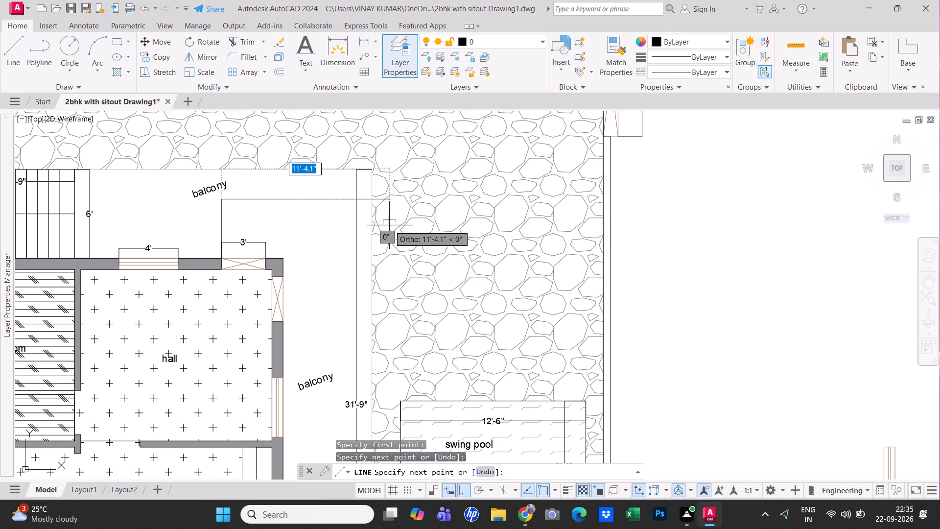
left_click(340, 226)
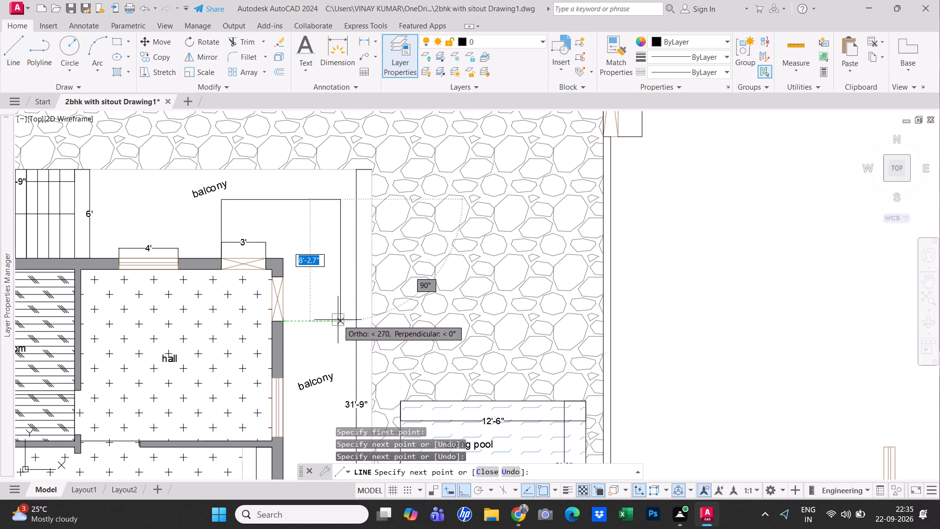
left_click(340, 321)
left_click(283, 322)
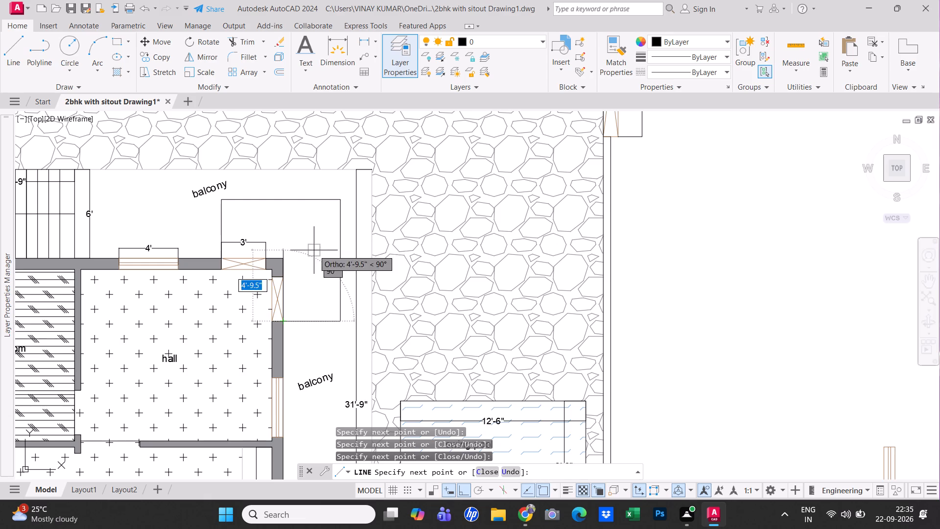
key("Escape")
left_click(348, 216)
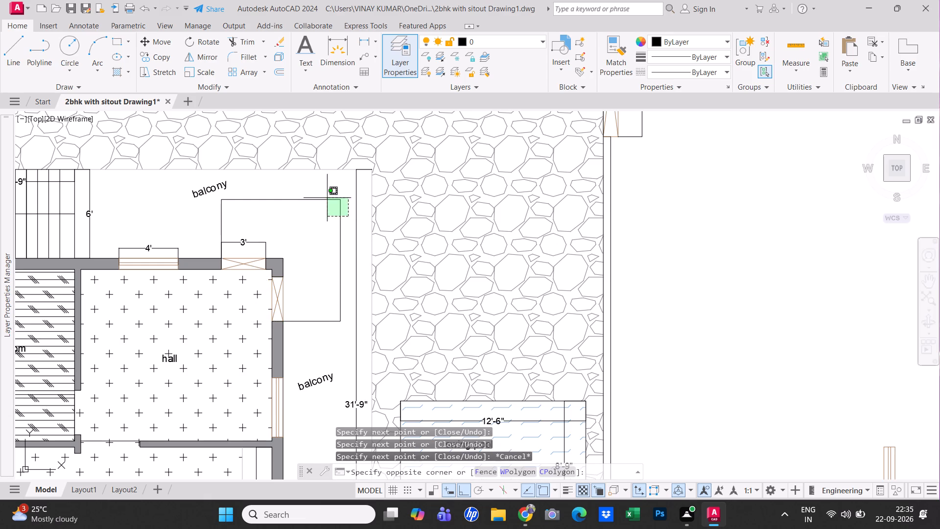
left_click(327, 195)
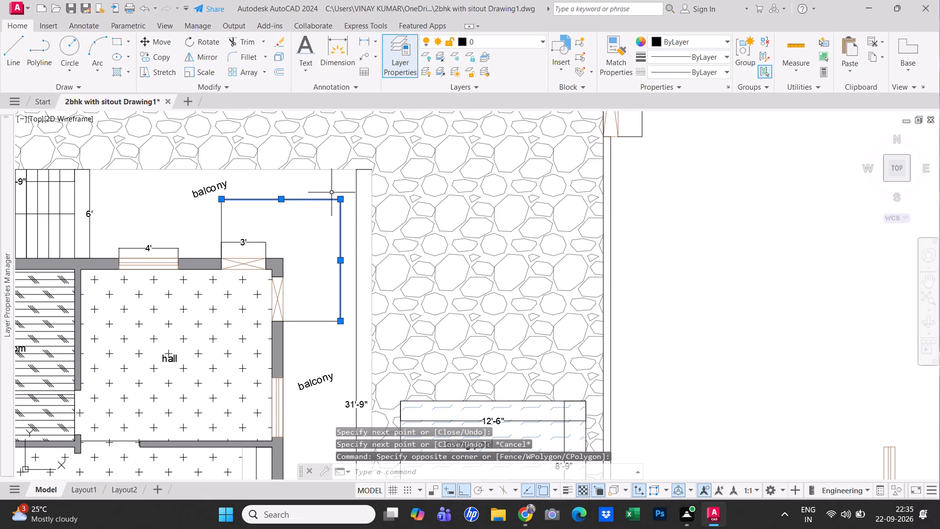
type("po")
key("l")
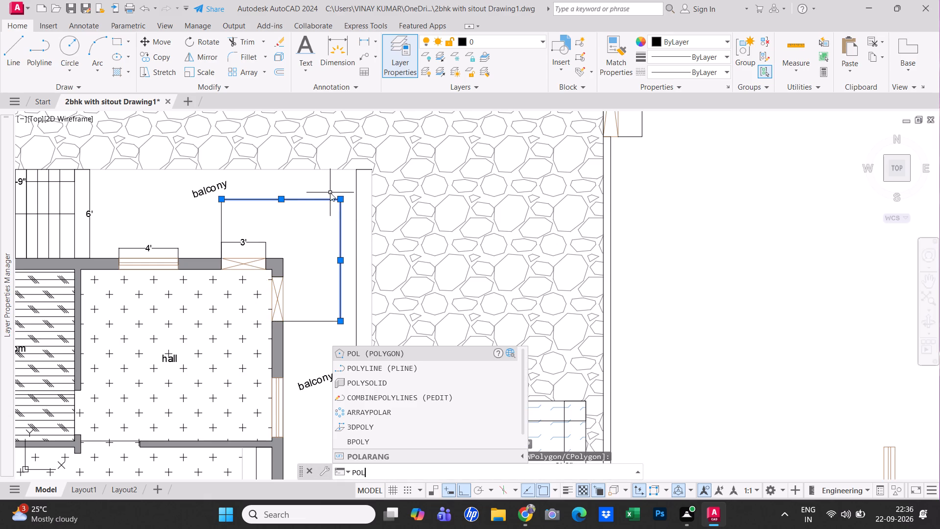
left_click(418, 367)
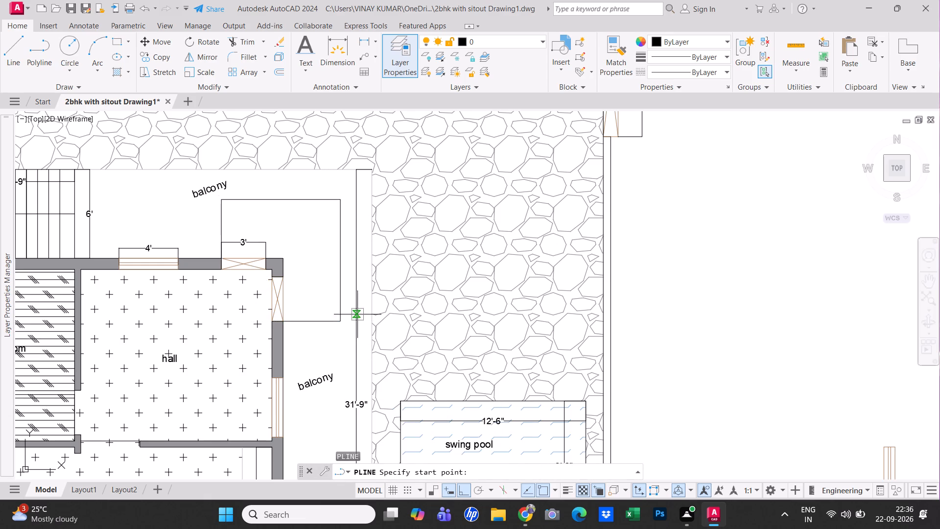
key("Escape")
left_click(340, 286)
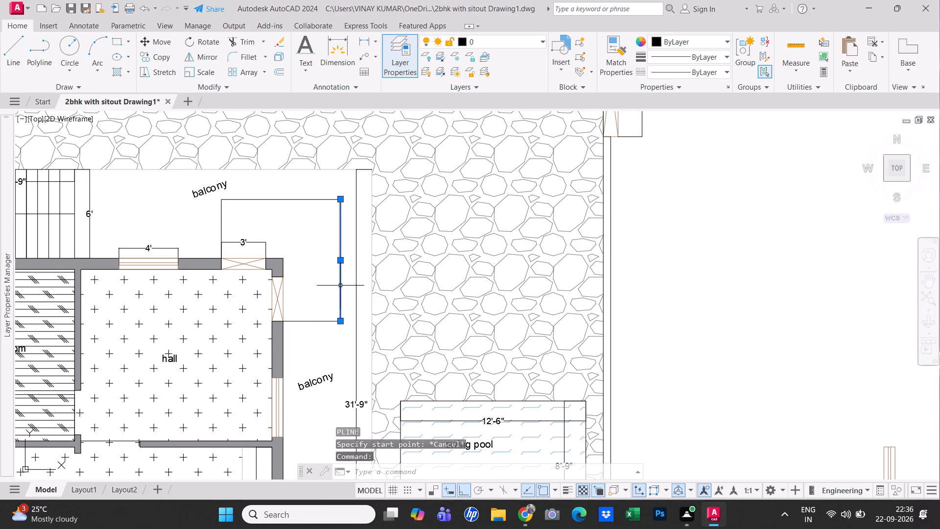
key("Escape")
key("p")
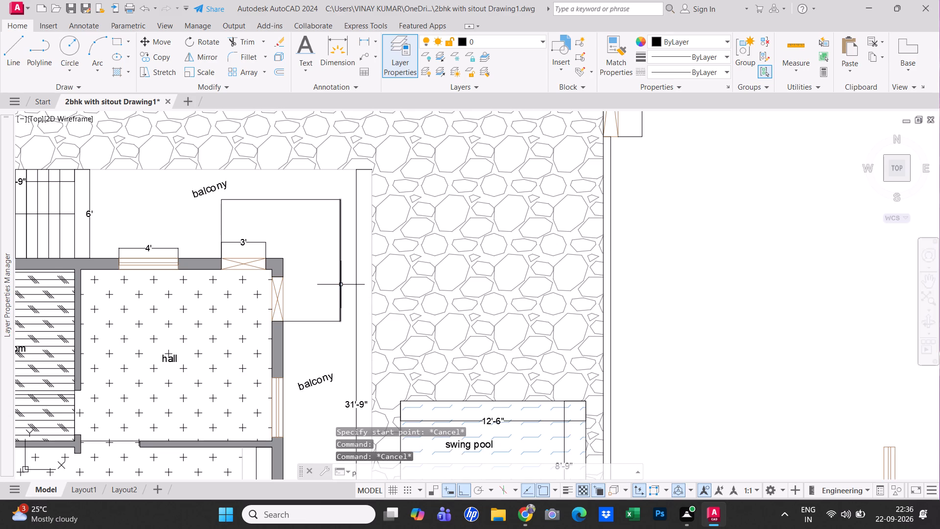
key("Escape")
Join the two long outer lines of the corner outline into one polyline.
left_click(343, 283)
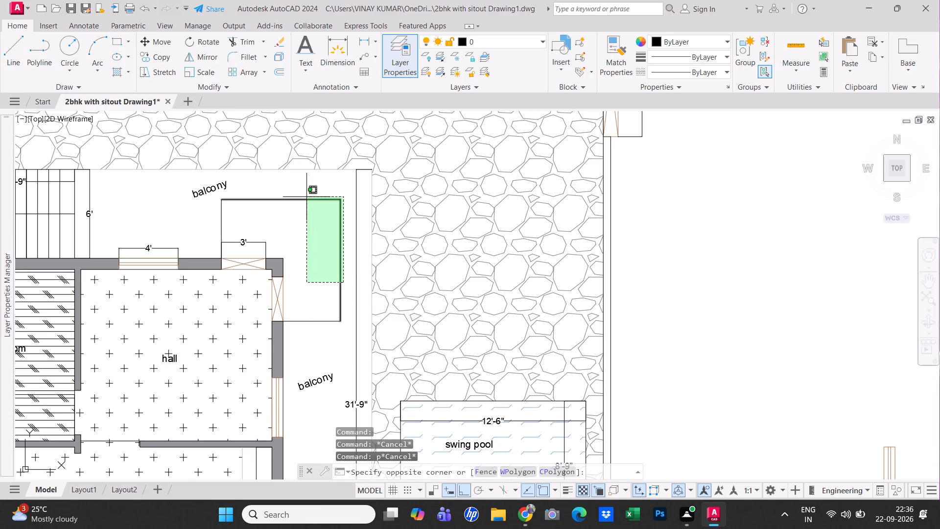
left_click(306, 192)
type("j")
key("space")
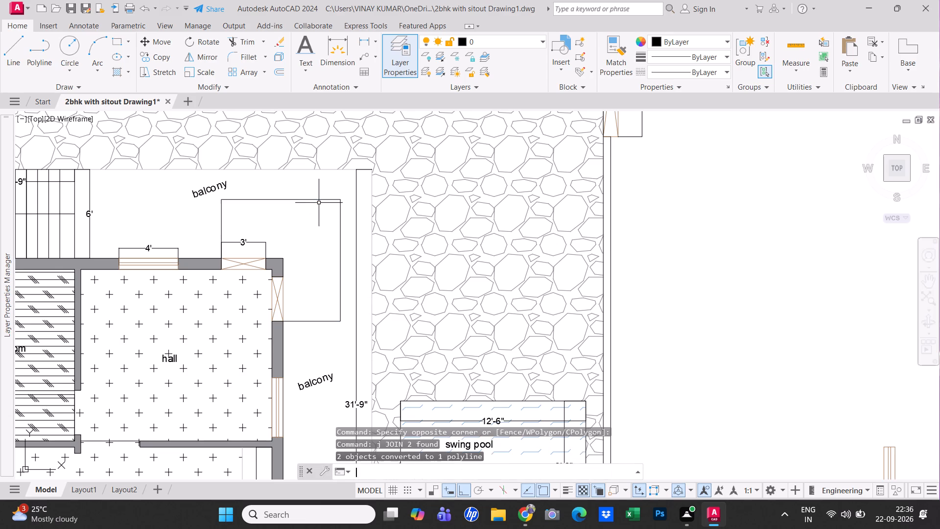
left_click(340, 210)
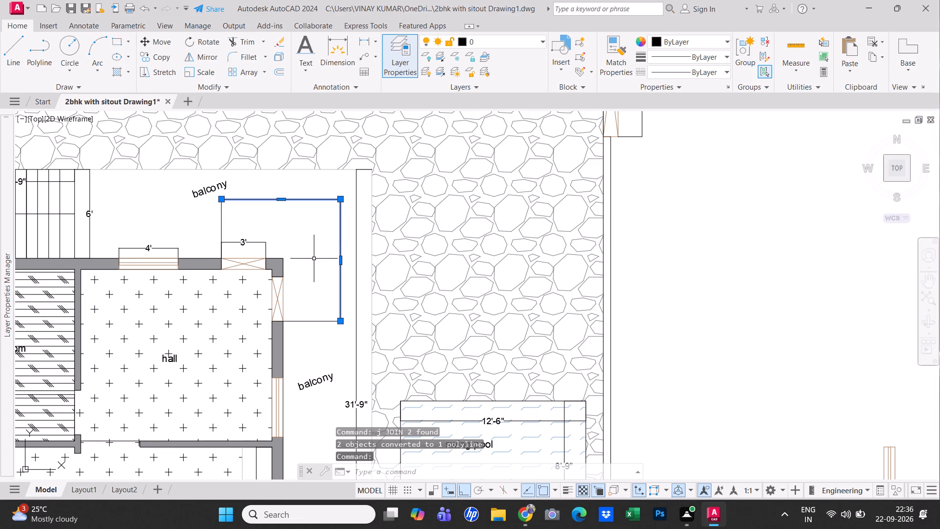
key("Escape")
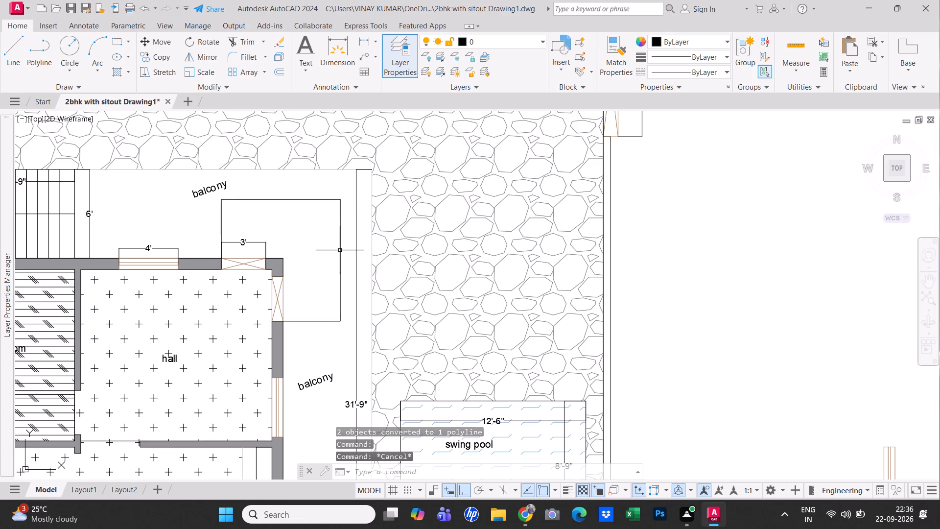
Offset the joined corner polyline inward four times at 9" spacing to form steps around the hall's corner.
left_click(340, 250)
key("Escape")
type("o")
key("space")
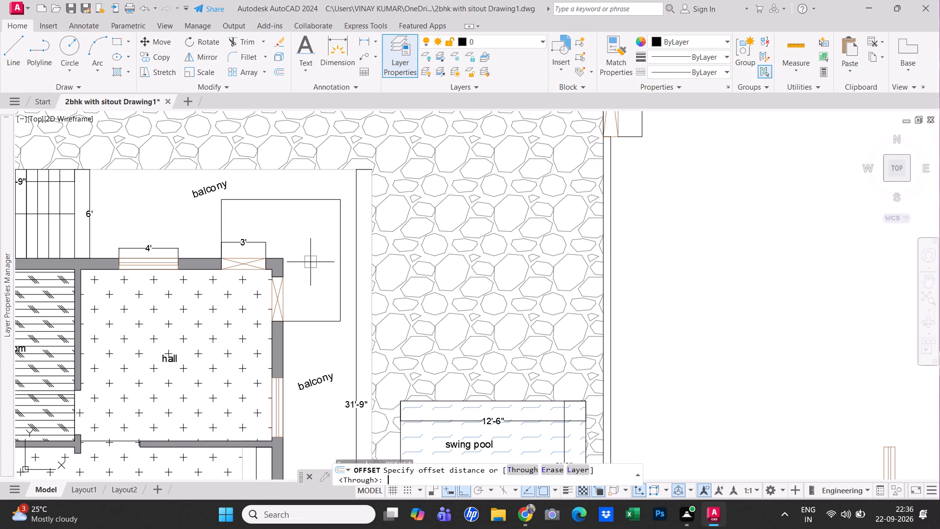
type("9\"")
key("Return")
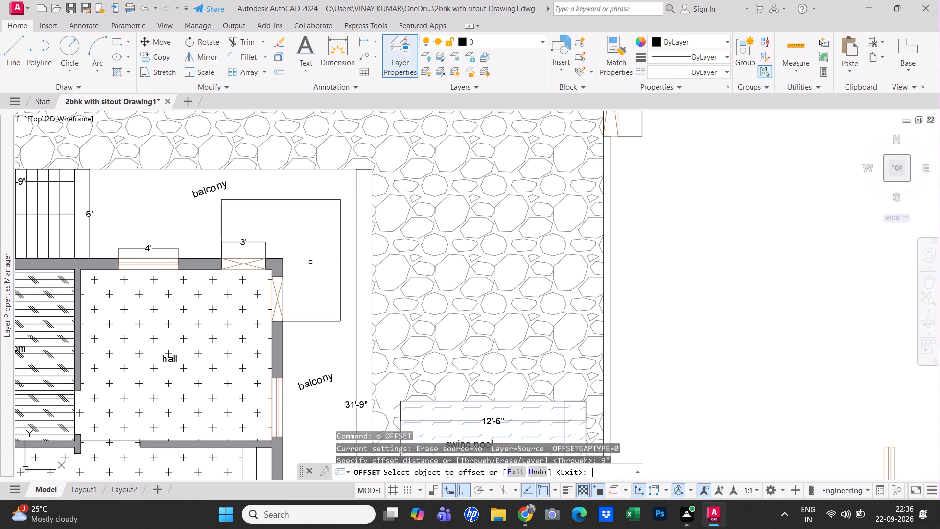
left_click(341, 257)
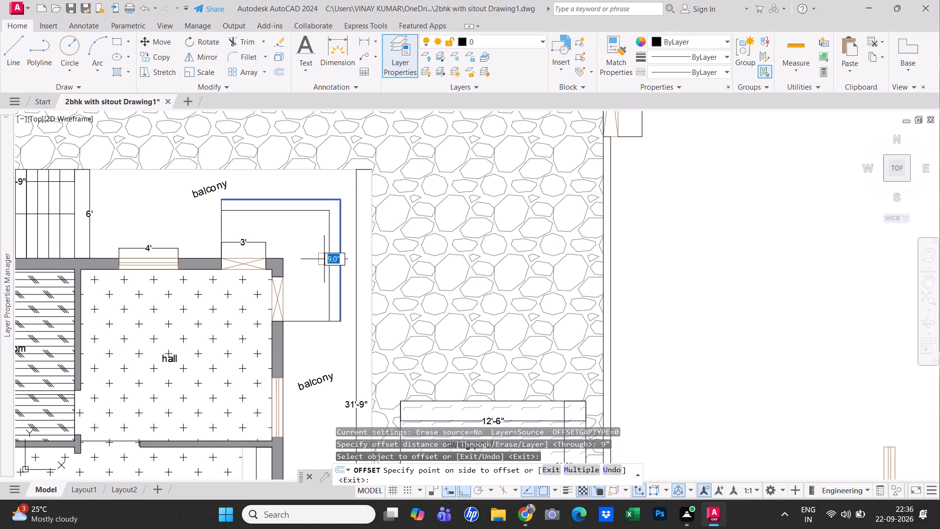
left_click(319, 261)
left_click(329, 255)
left_click(289, 250)
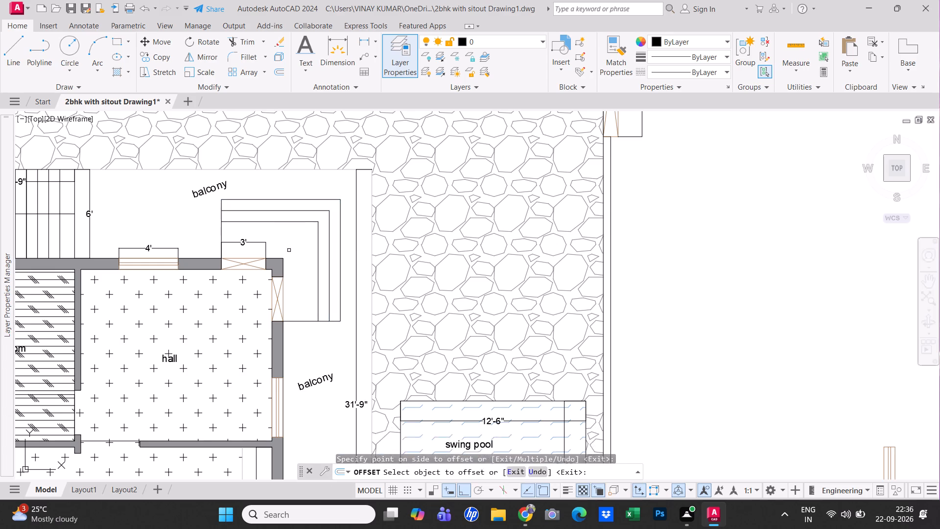
left_click(319, 253)
left_click(305, 258)
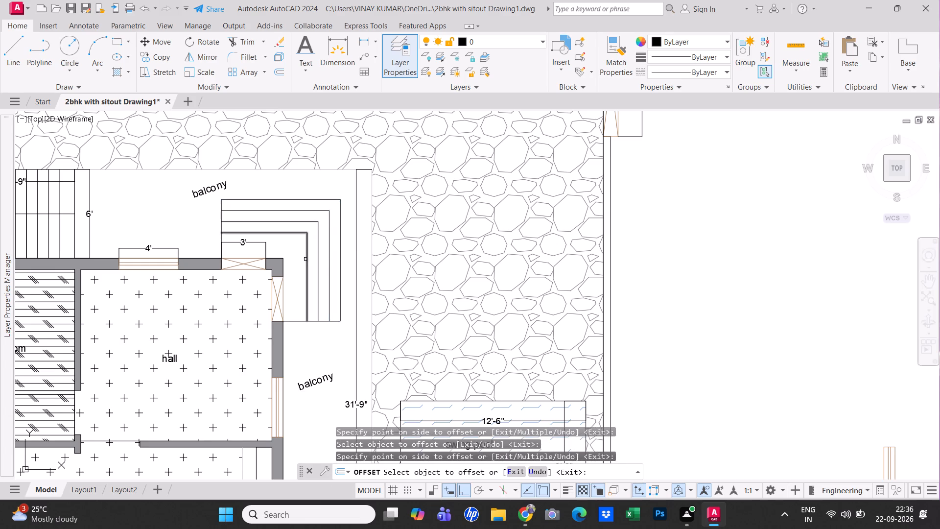
left_click(306, 260)
left_click(300, 261)
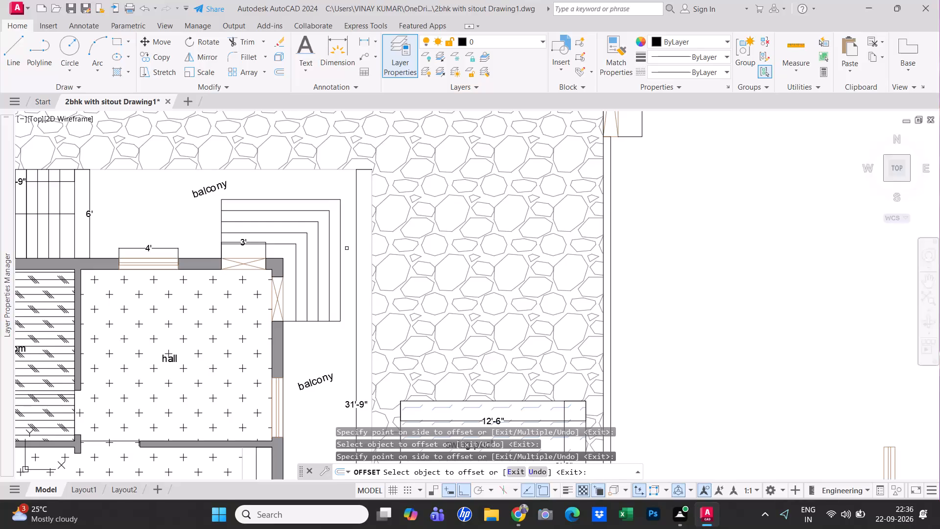
right_click(347, 248)
left_click(354, 252)
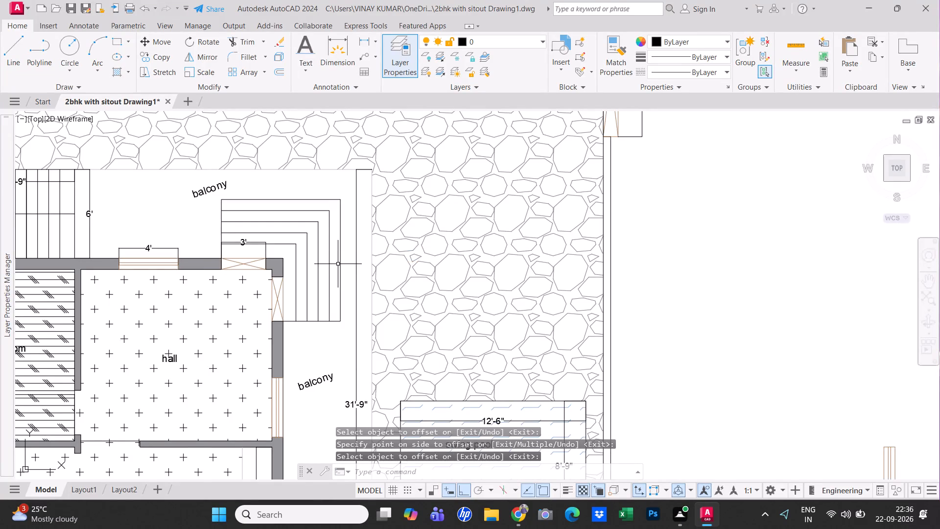
Draw a rectangle about 2'-11" by 3'-10" between the hall's 4' window and the outer corner of the steps.
scroll(338, 264, "down", 1)
scroll(337, 322, "up", 1)
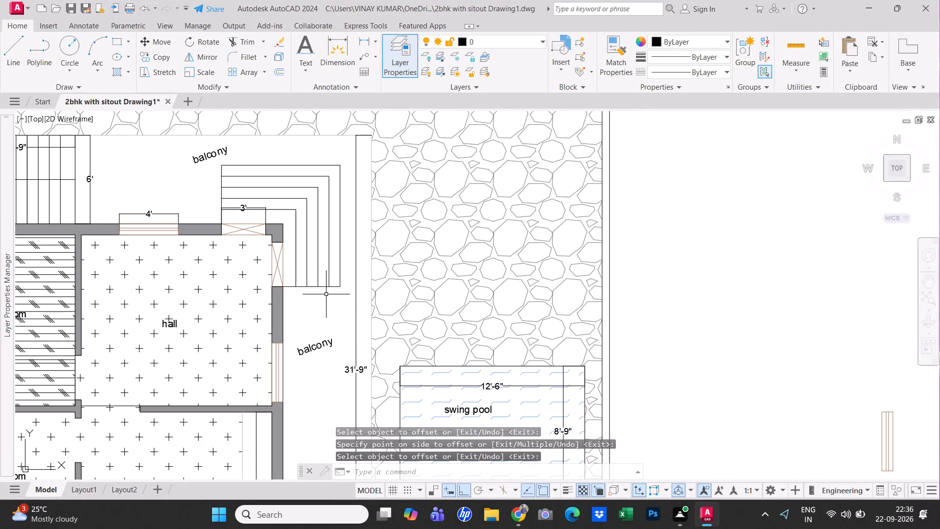
middle_click_drag(302, 299, 311, 326)
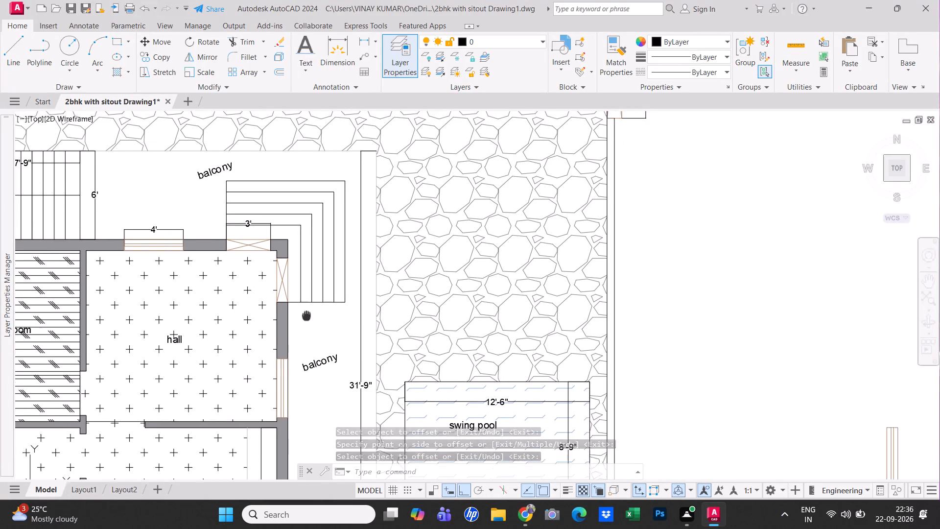
middle_click_drag(311, 326, 313, 331)
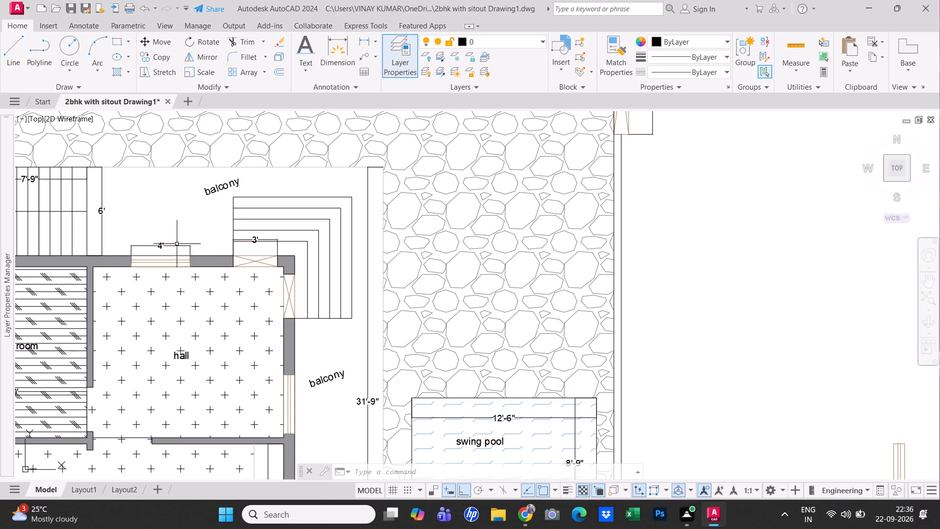
left_click(118, 41)
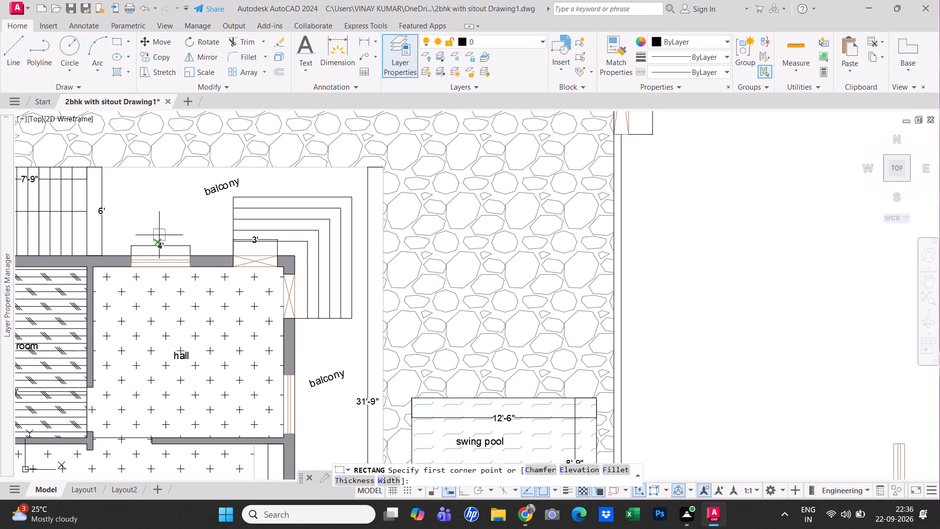
left_click(190, 257)
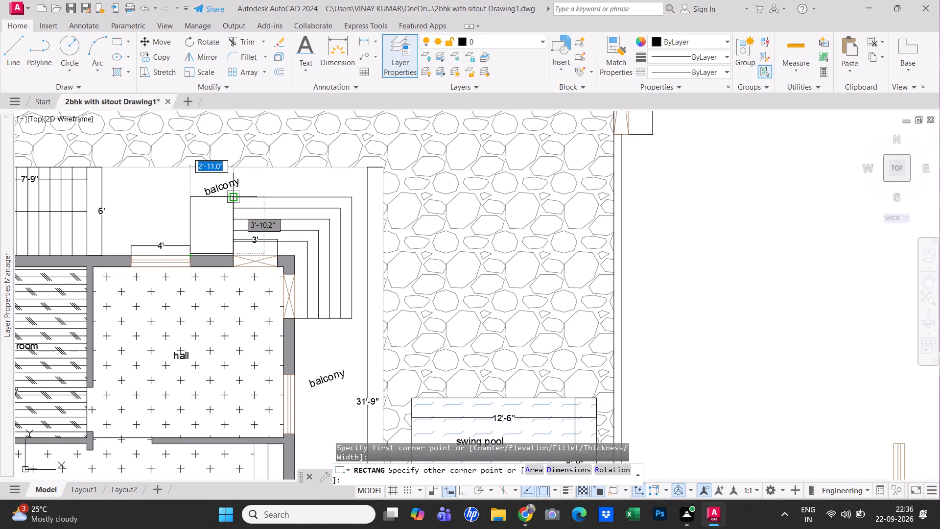
left_click(231, 195)
Draw a second rectangle against the hall's side wall, from the side window's upper corner to the outermost step's lower end.
right_click(284, 193)
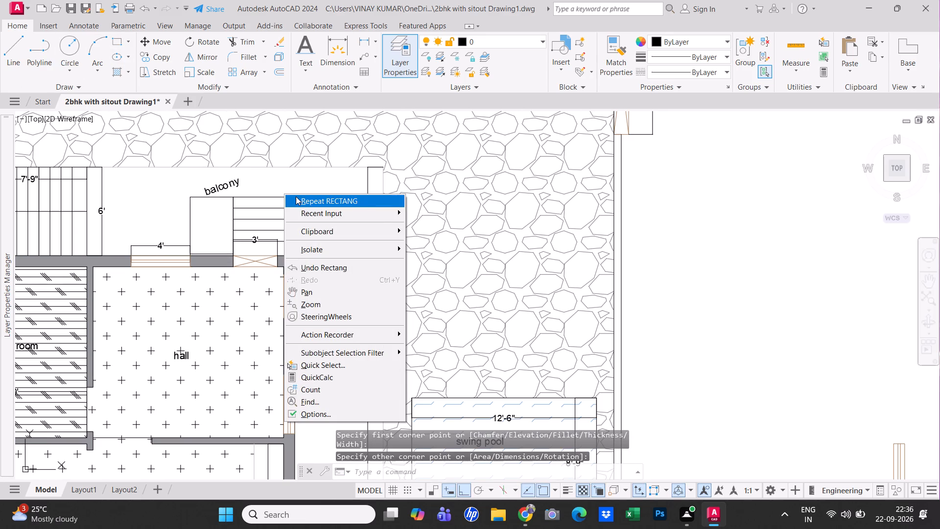
left_click(296, 196)
left_click(297, 378)
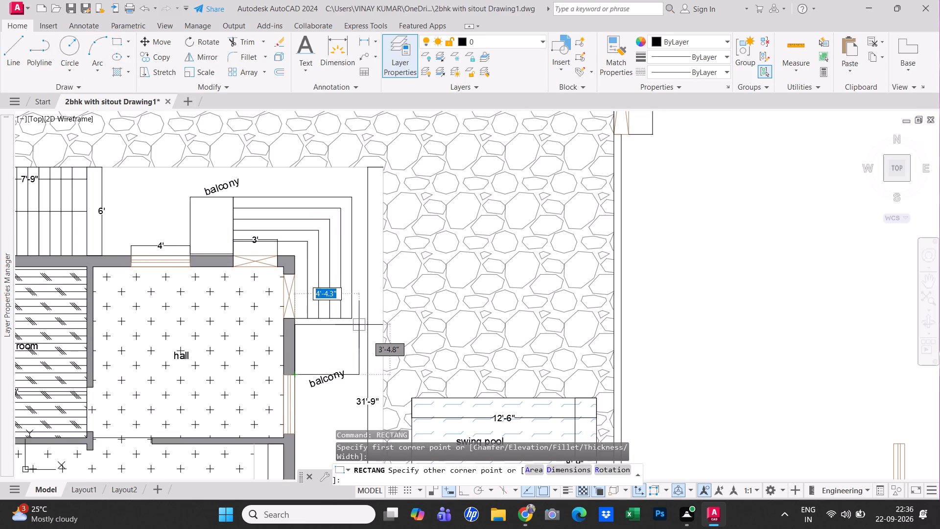
left_click(353, 320)
right_click(361, 317)
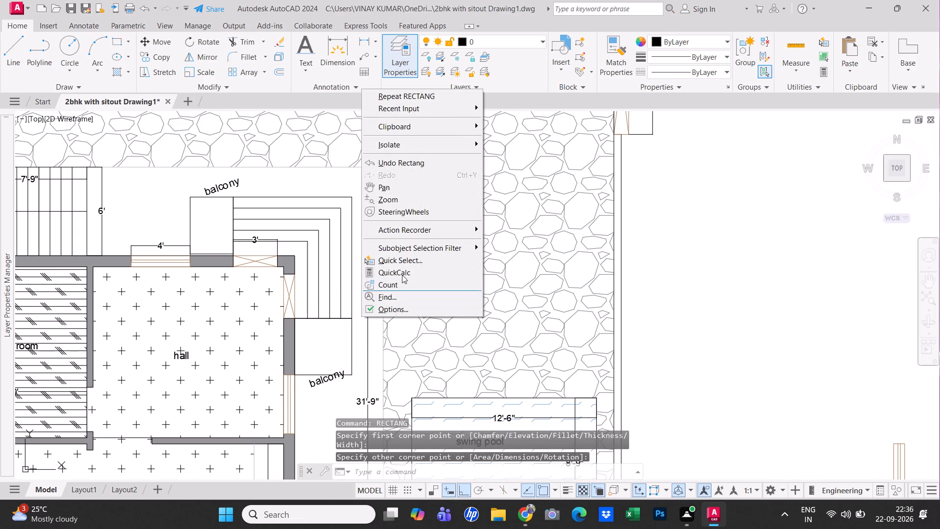
Move the "balcony" text beside the hall's side window down, clear of the new rectangle.
left_click(321, 379)
left_click(320, 379)
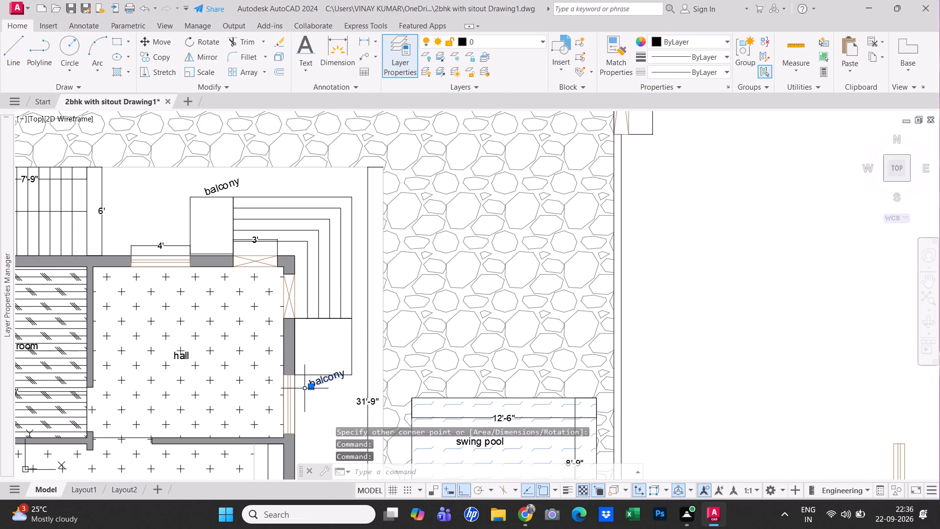
left_click(310, 387)
left_click(305, 419)
scroll(323, 364, "down", 1)
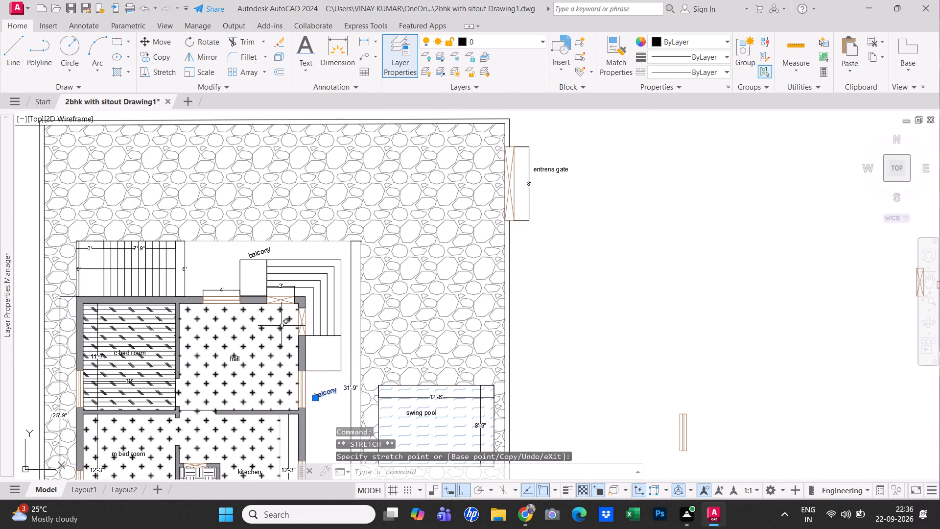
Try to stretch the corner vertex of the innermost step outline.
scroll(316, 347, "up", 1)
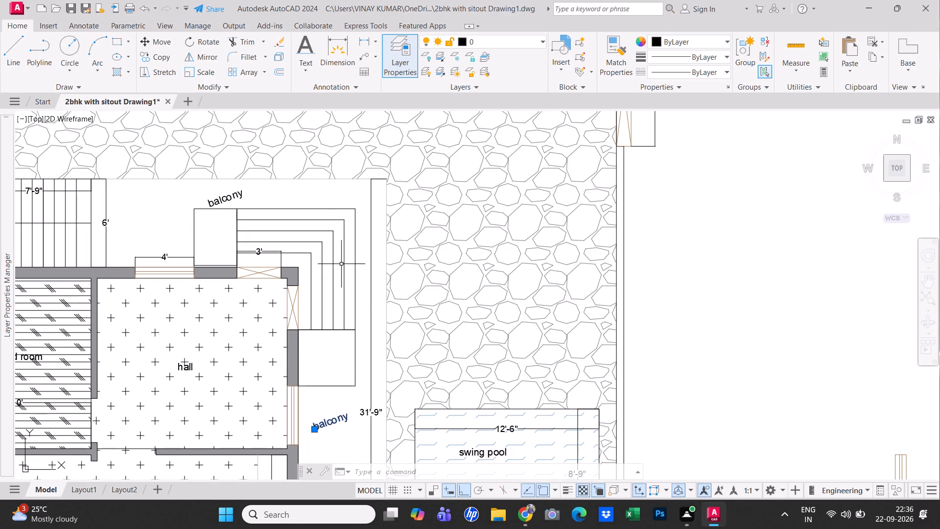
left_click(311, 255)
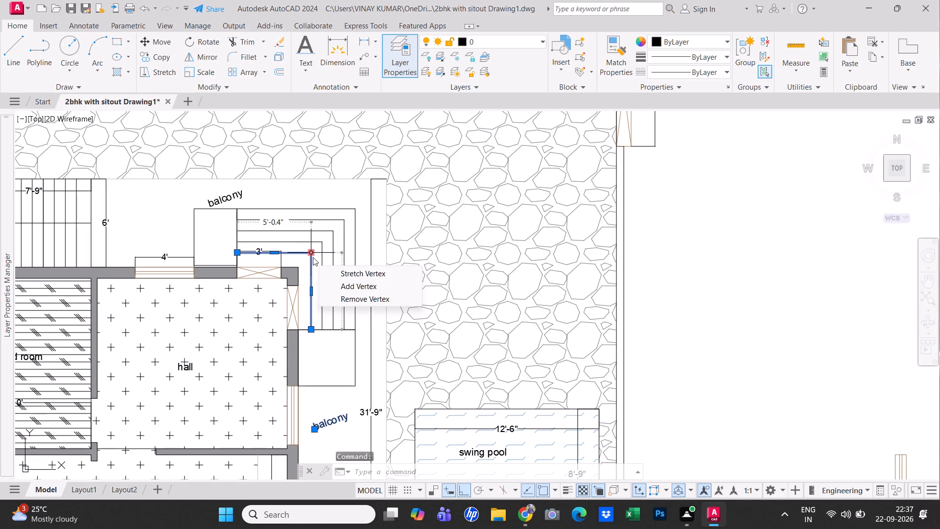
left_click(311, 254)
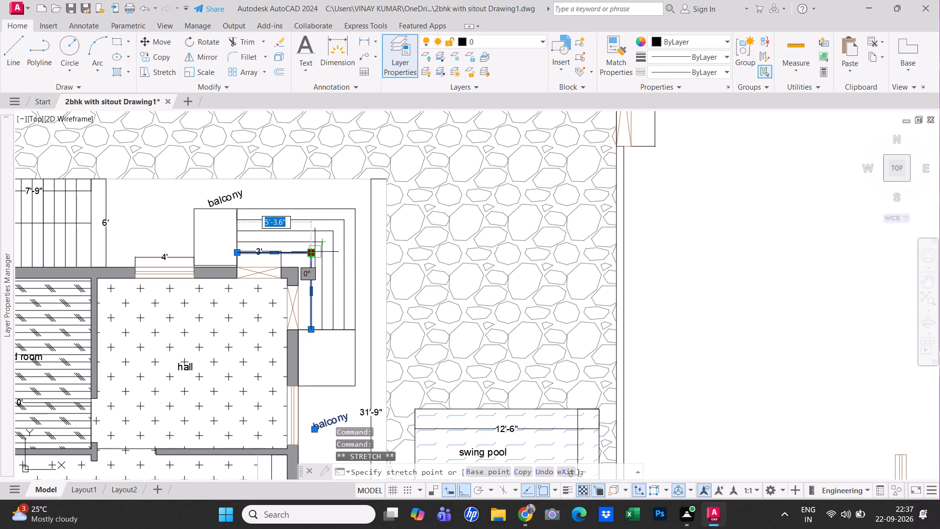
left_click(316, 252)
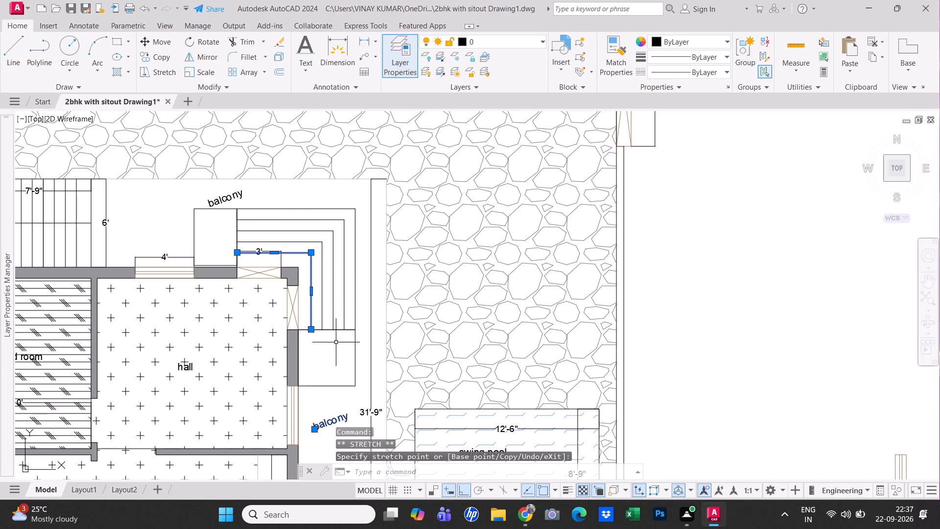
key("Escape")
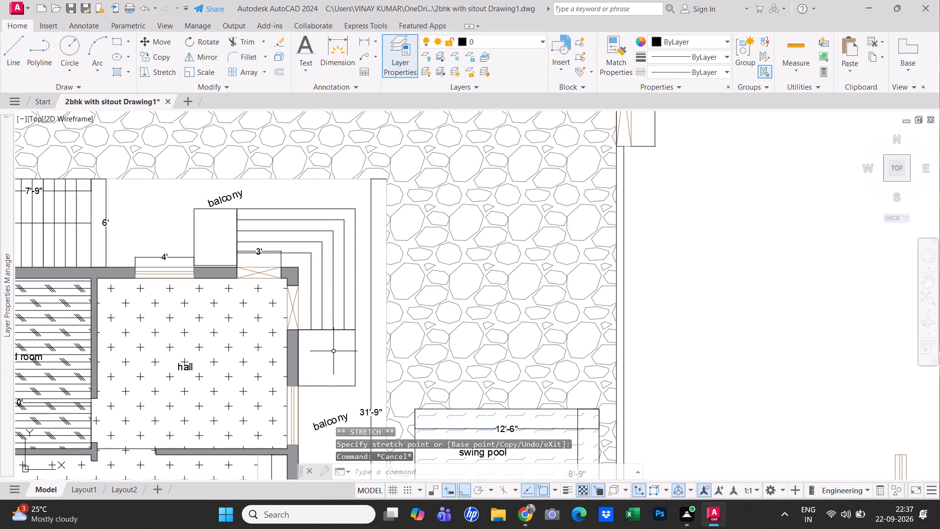
Examine the whole site plan and the open area outside its boundary wall near the entrance gate.
scroll(334, 352, "down", 2)
middle_click_drag(366, 349, 483, 264)
scroll(466, 387, "up", 1)
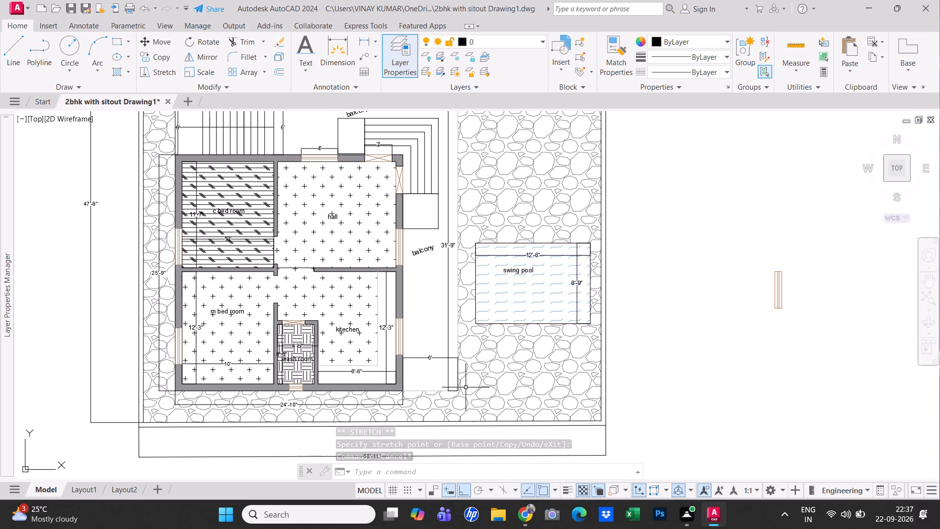
scroll(499, 374, "down", 2)
scroll(563, 329, "up", 1)
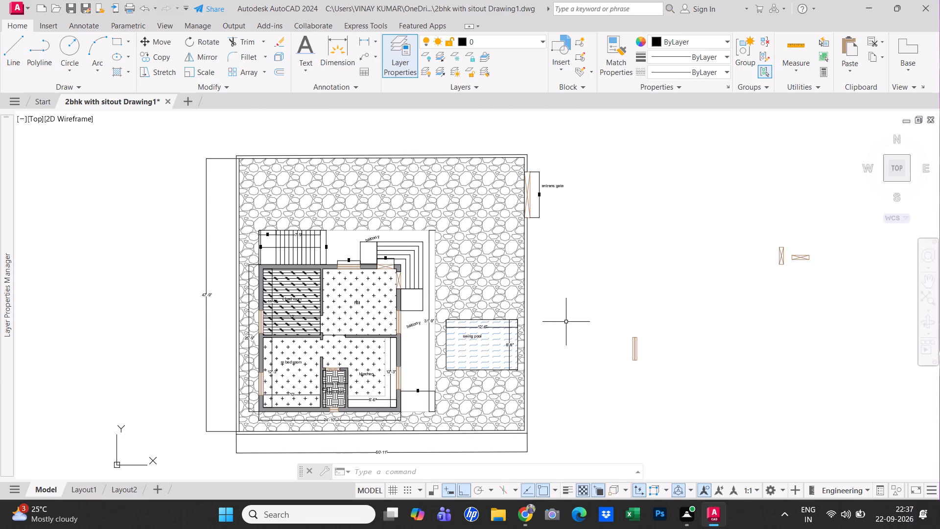
scroll(545, 312, "up", 1)
scroll(544, 312, "down", 1)
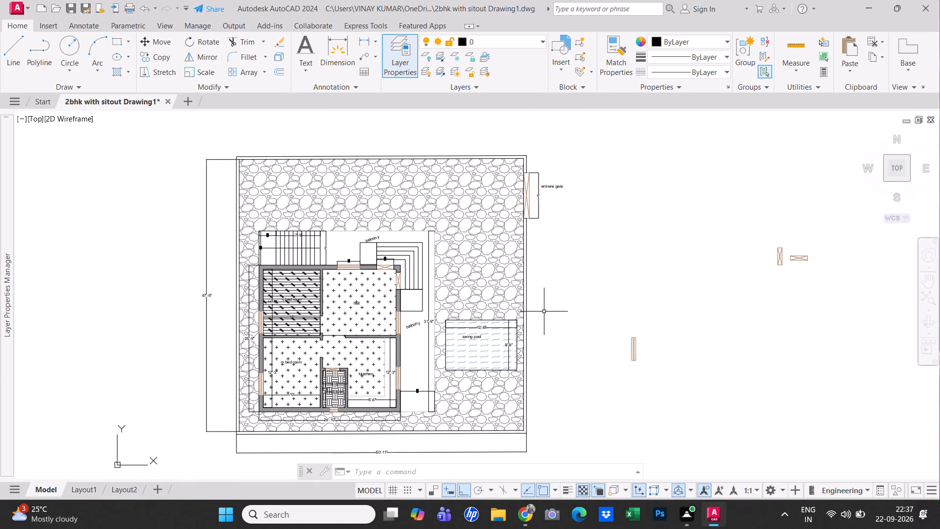
middle_click_drag(542, 312, 377, 311)
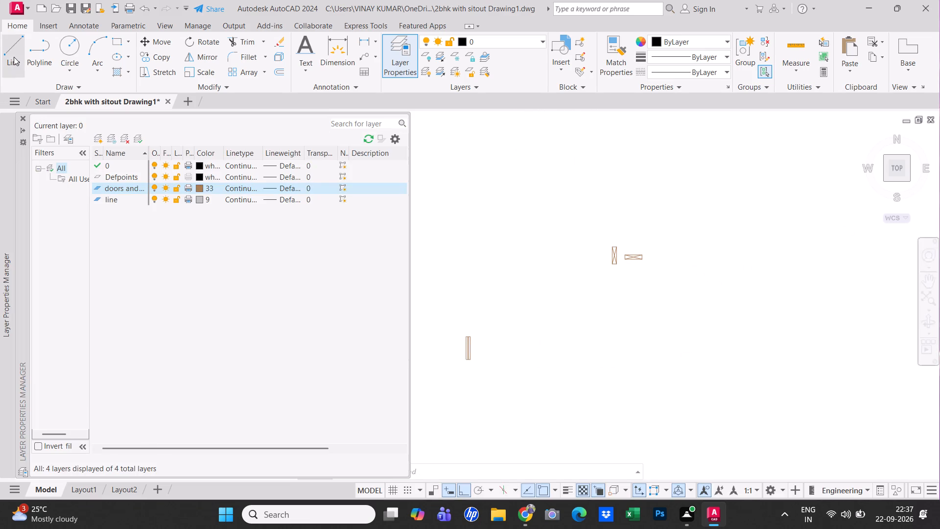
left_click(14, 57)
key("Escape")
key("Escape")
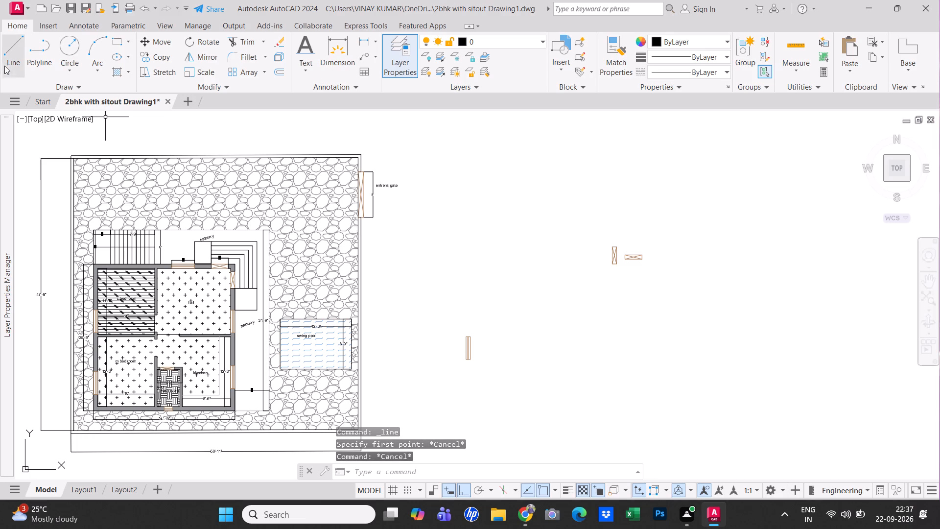
Draw a direction cross outside the boundary wall below the entrance gate: a vertical line about 12' long crossed at its midpoint by a horizontal line.
left_click(7, 62)
left_click(387, 239)
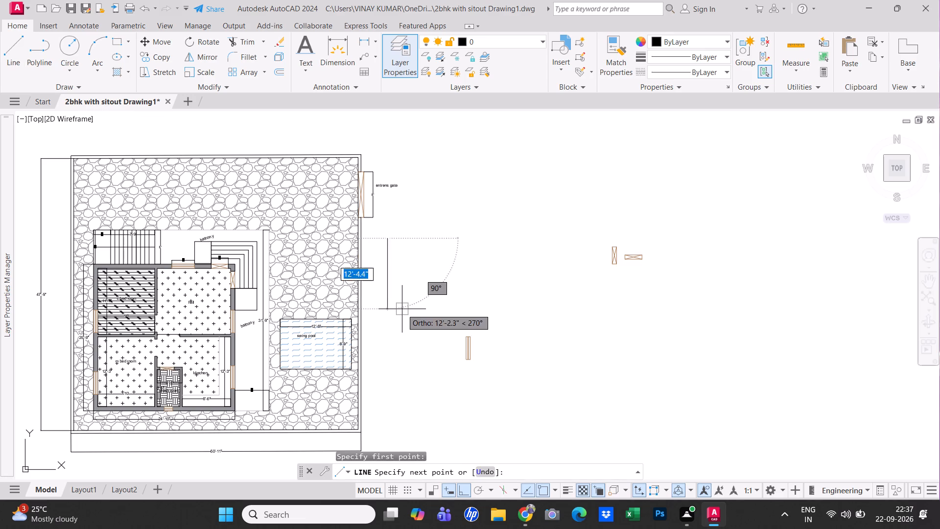
left_click(401, 310)
left_click(384, 272)
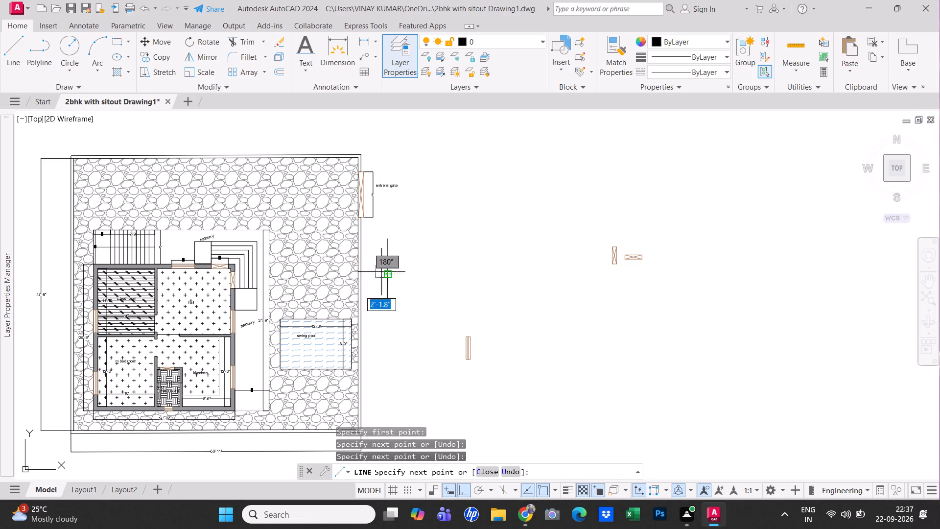
left_click(362, 272)
left_click(414, 268)
key("Escape")
Move the whole cross horizontally a short distance away from the boundary wall.
scroll(390, 278, "up", 1)
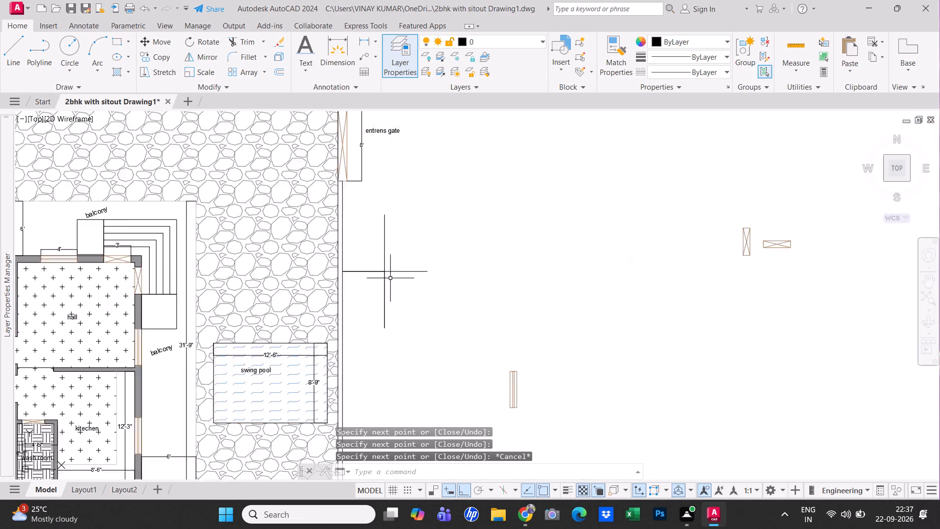
scroll(390, 278, "up", 1)
left_click_drag(411, 290, 400, 275)
left_click(344, 241)
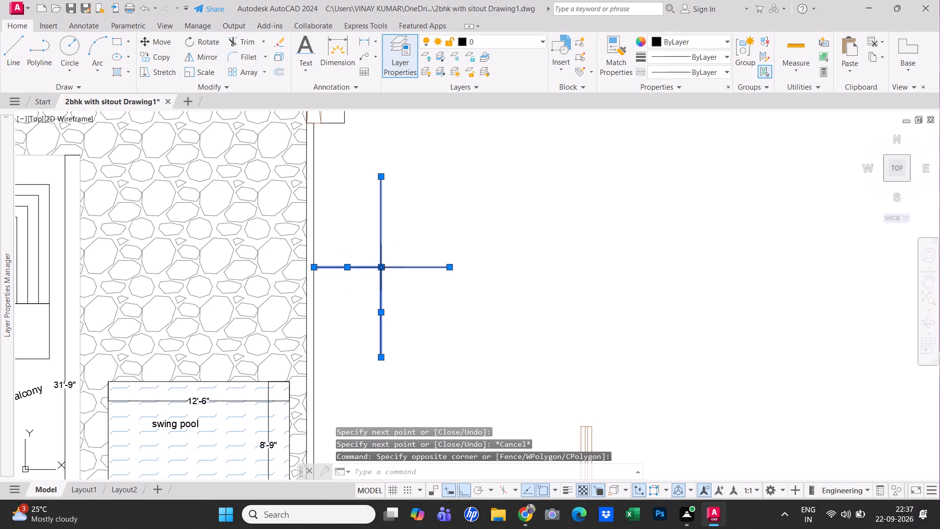
left_click(380, 266)
key("Escape")
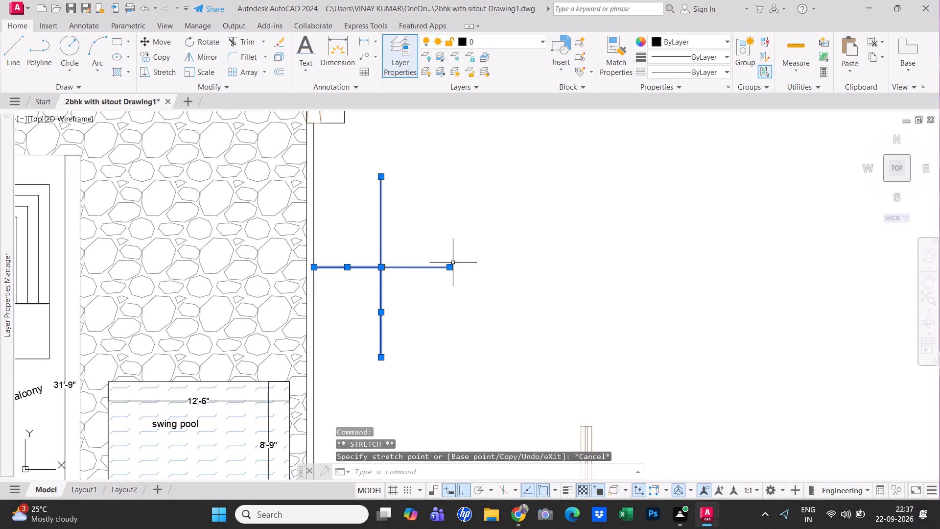
left_click(167, 45)
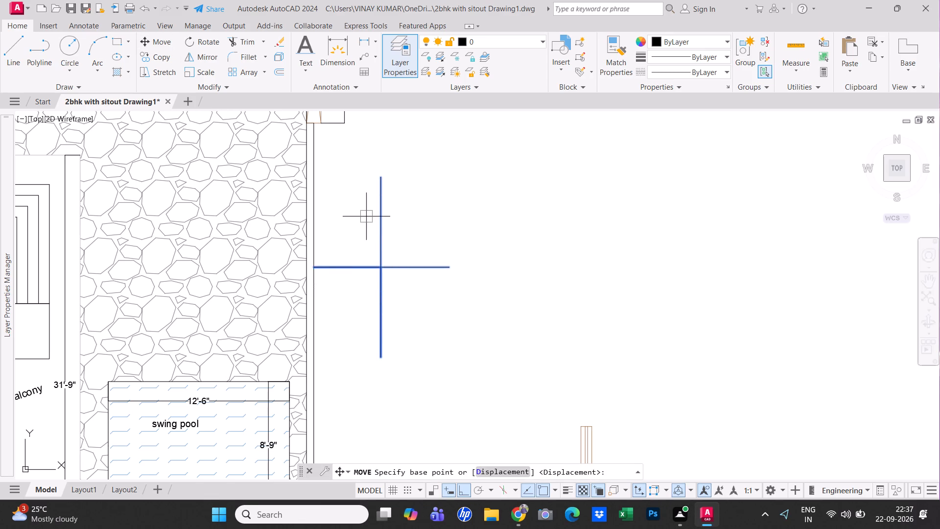
left_click(363, 213)
left_click(427, 214)
key("Escape")
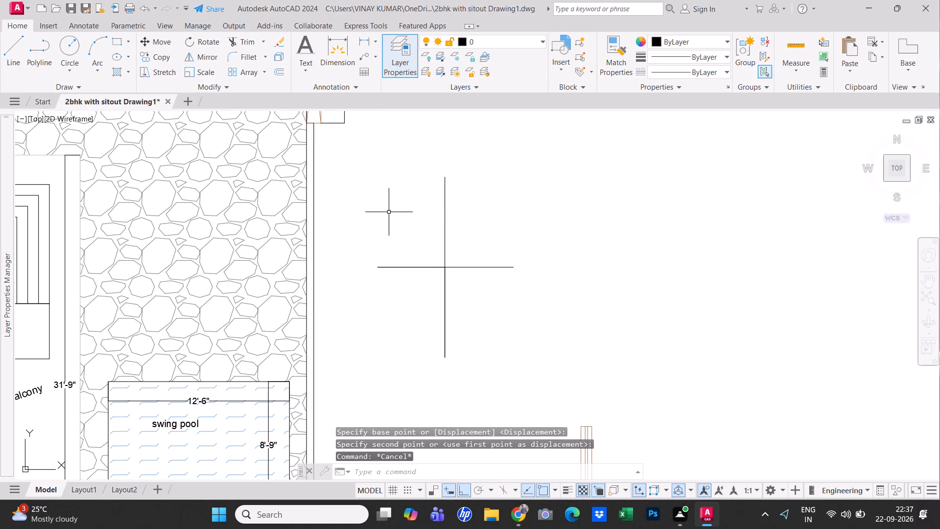
Copy the swing pool label and paste one copy at each of the four ends of the direction cross.
scroll(375, 258, "down", 1)
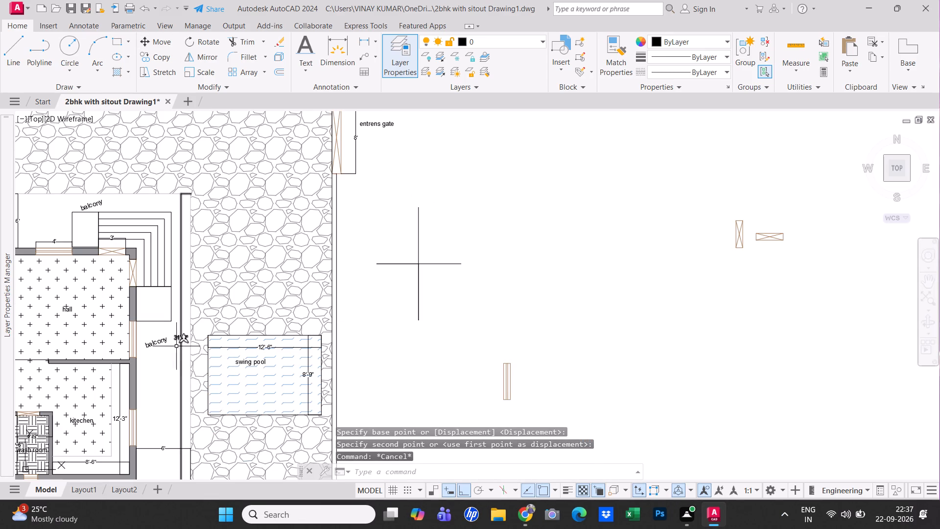
left_click(248, 361)
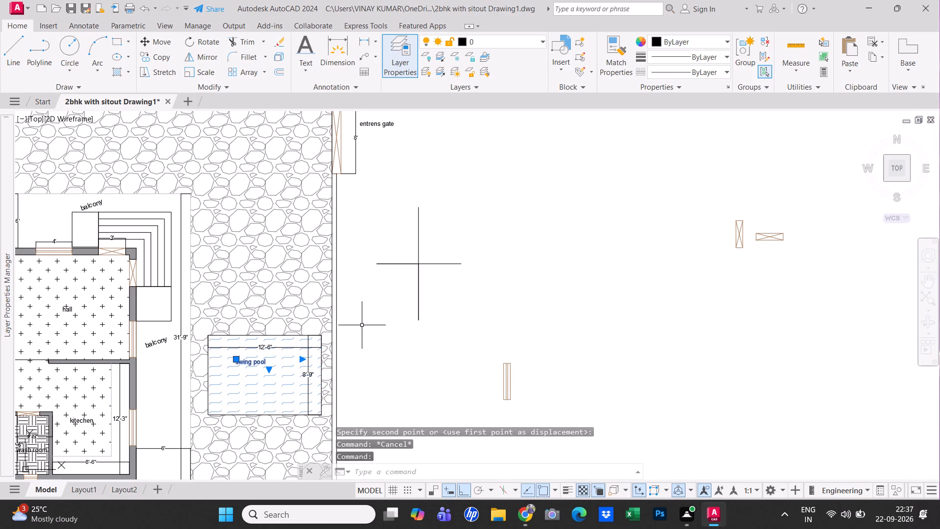
key("ctrl+c")
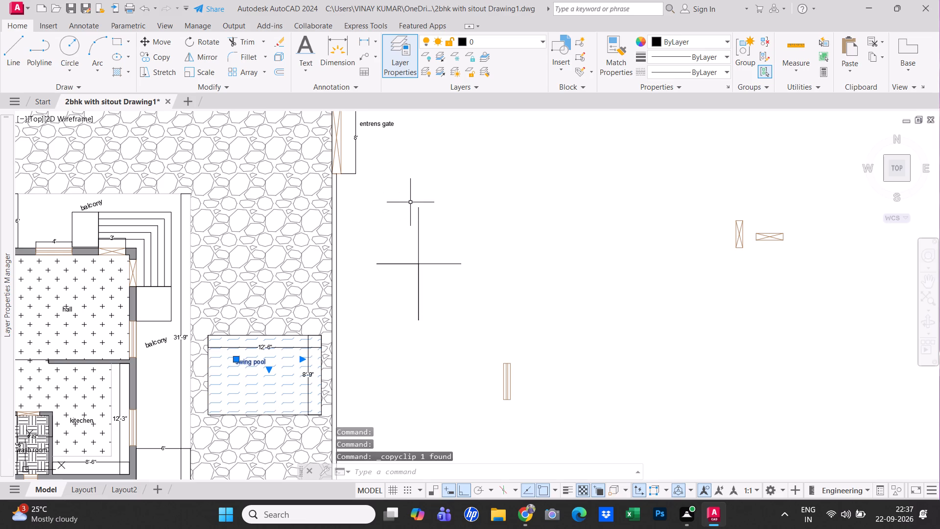
left_click(411, 202, "ctrl")
key("ctrl+v")
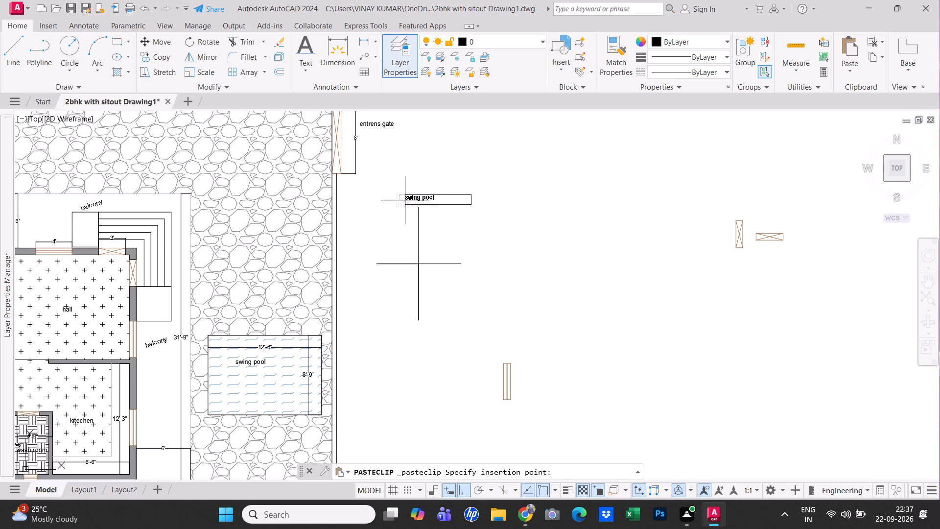
left_click(403, 200, "ctrl")
key("ctrl+v")
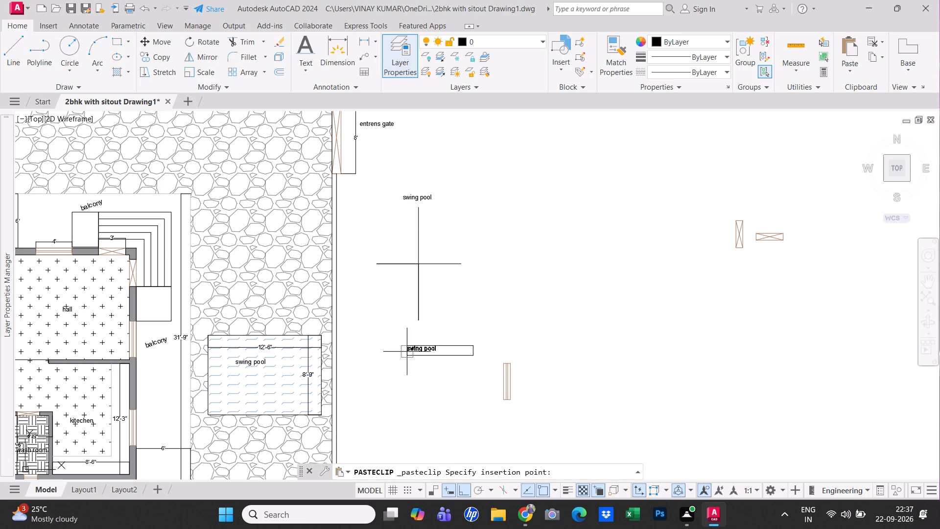
left_click(405, 334, "ctrl")
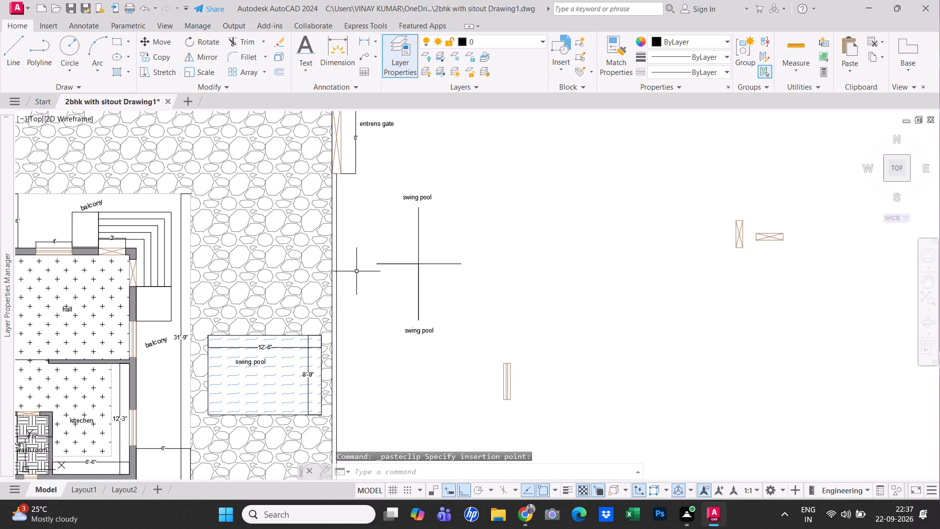
key("ctrl+v")
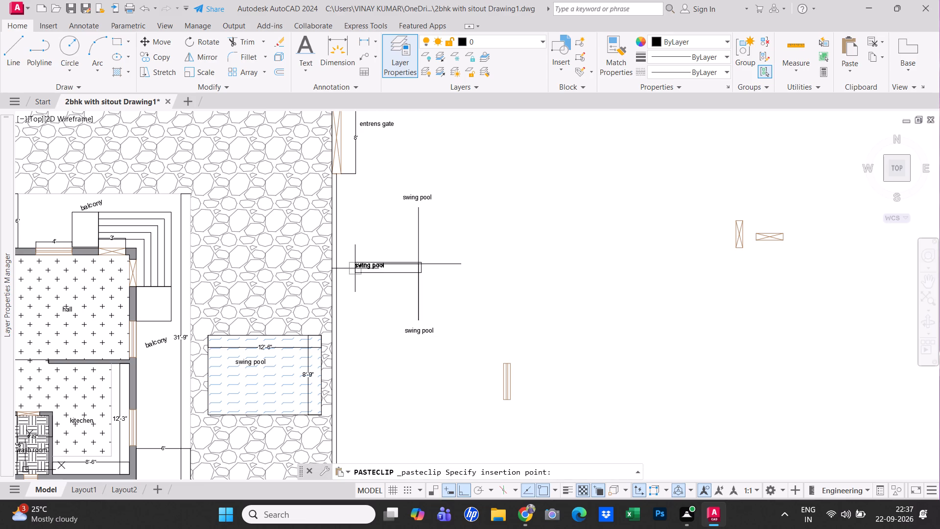
left_click(351, 256, "ctrl")
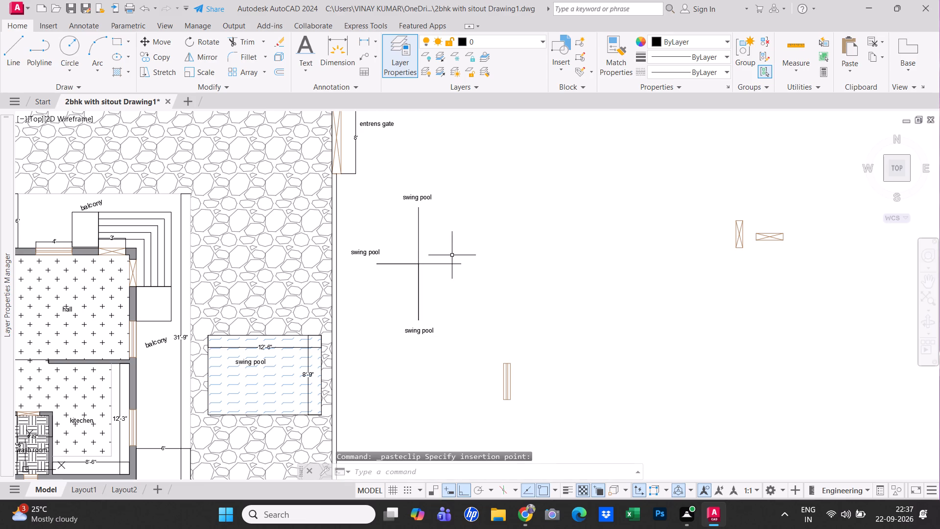
key("ctrl+v")
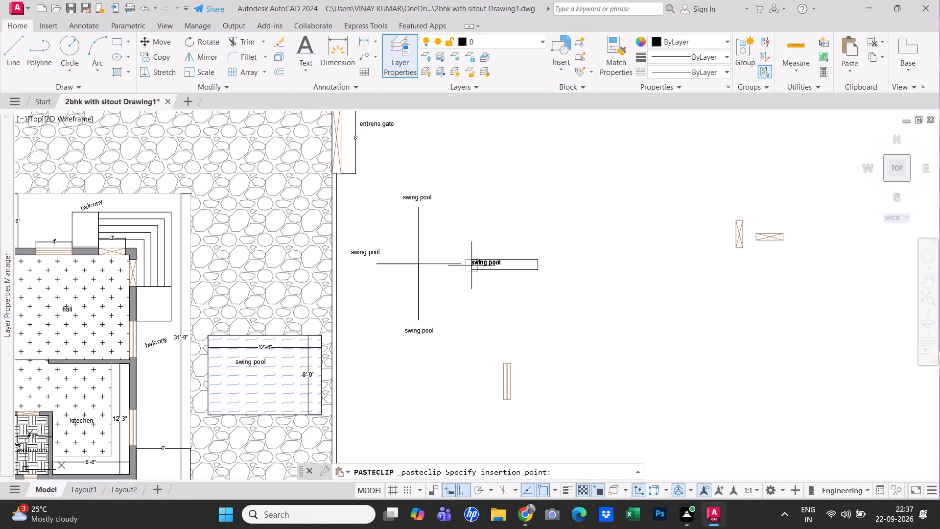
left_click(471, 265, "ctrl")
key("ctrl+Escape")
key("Escape")
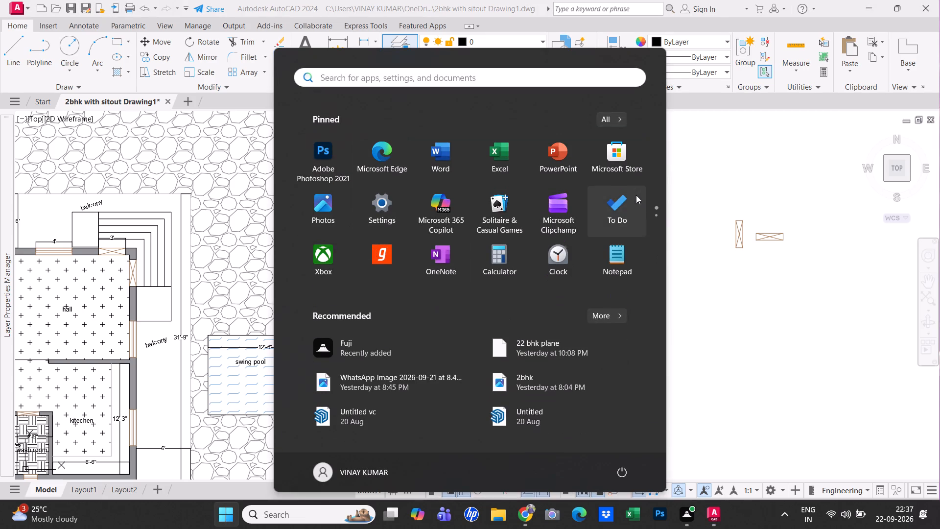
Adjust the labels at the left and right ends of the cross so they sit level with its horizontal line, clear of the ends.
left_click(378, 253)
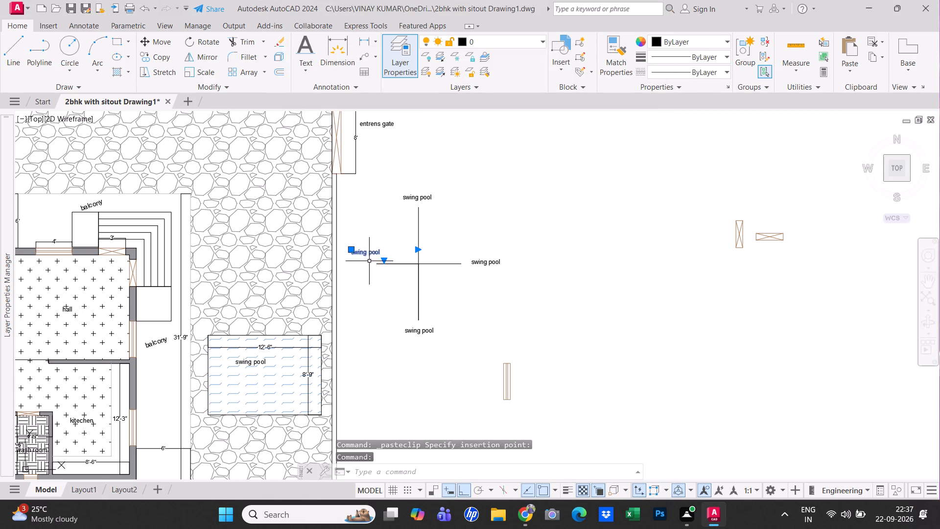
left_click(352, 251)
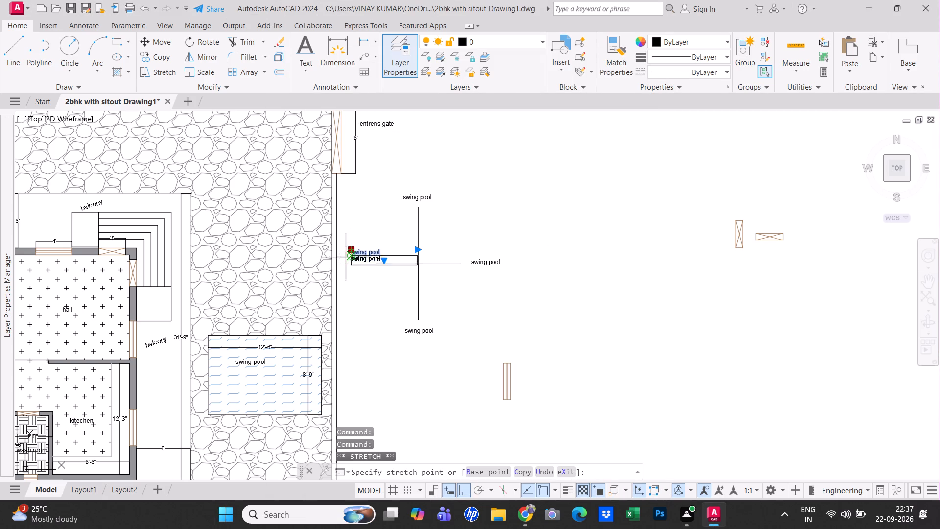
left_click(344, 267)
key("Escape")
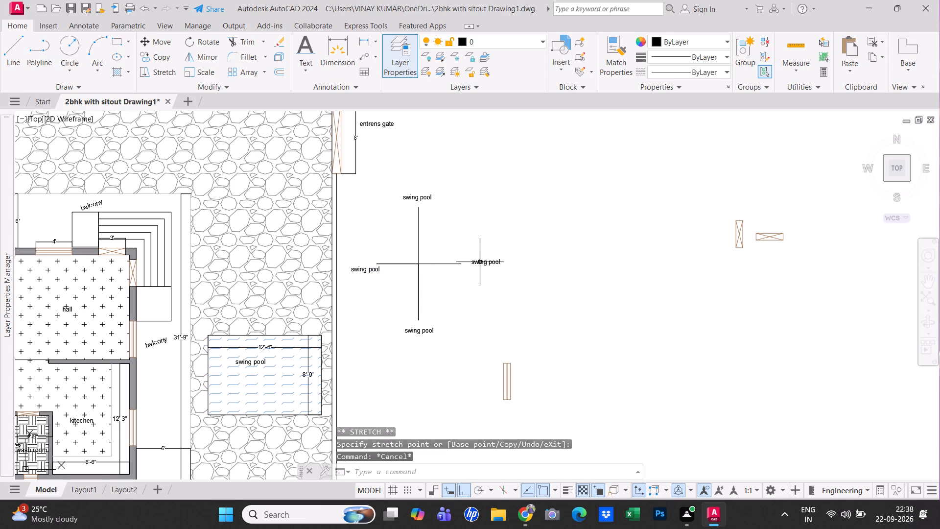
left_click(364, 269)
scroll(369, 276, "up", 1)
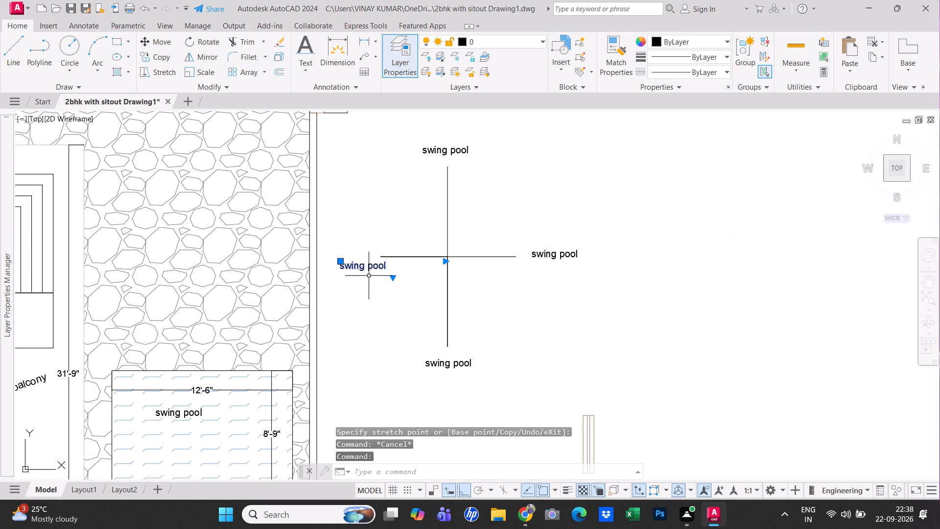
left_click(341, 260)
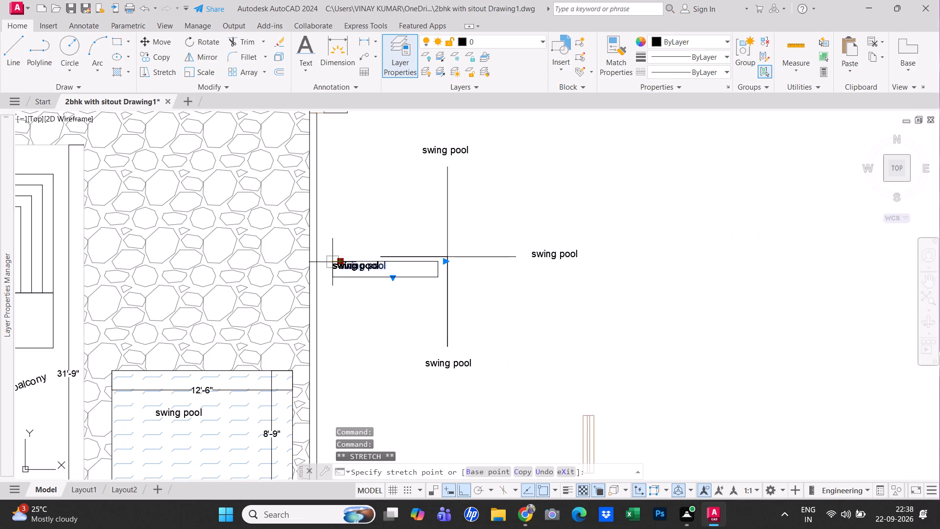
left_click(329, 262)
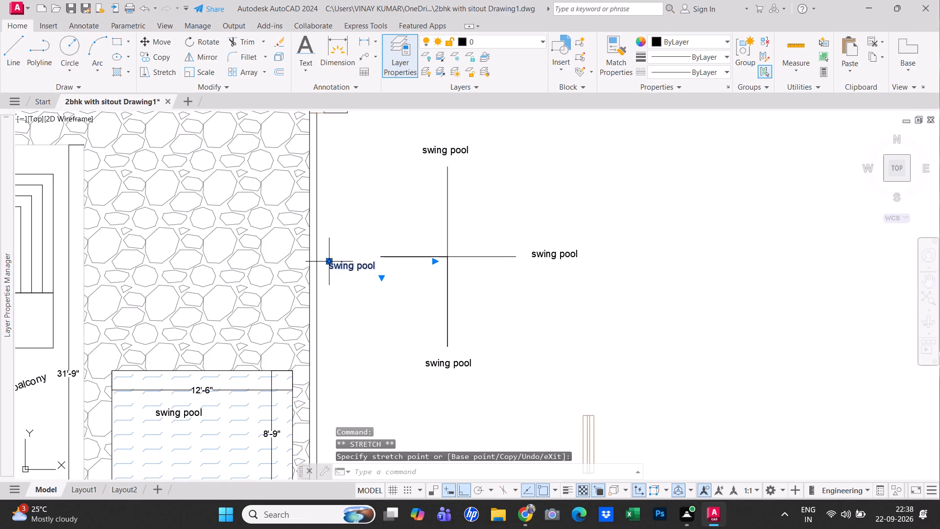
left_click(330, 262)
left_click(330, 250)
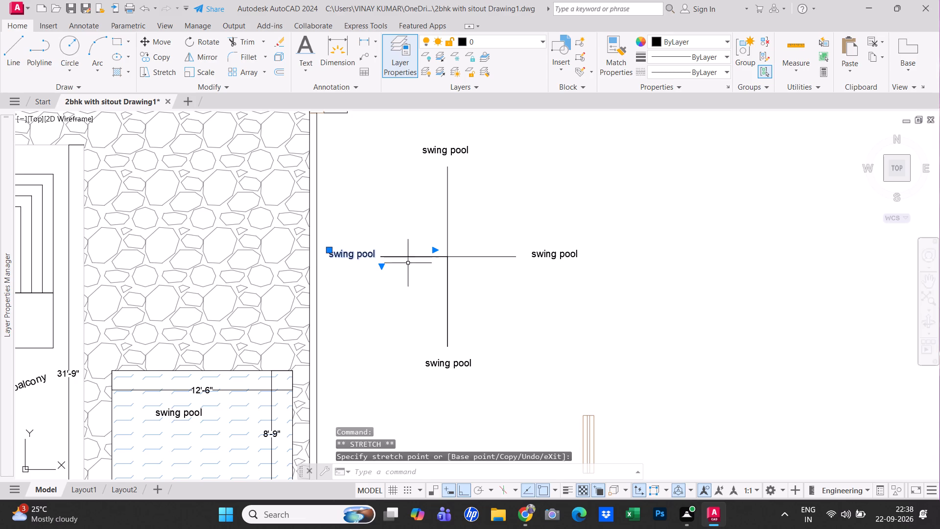
key("Escape")
left_click(539, 255)
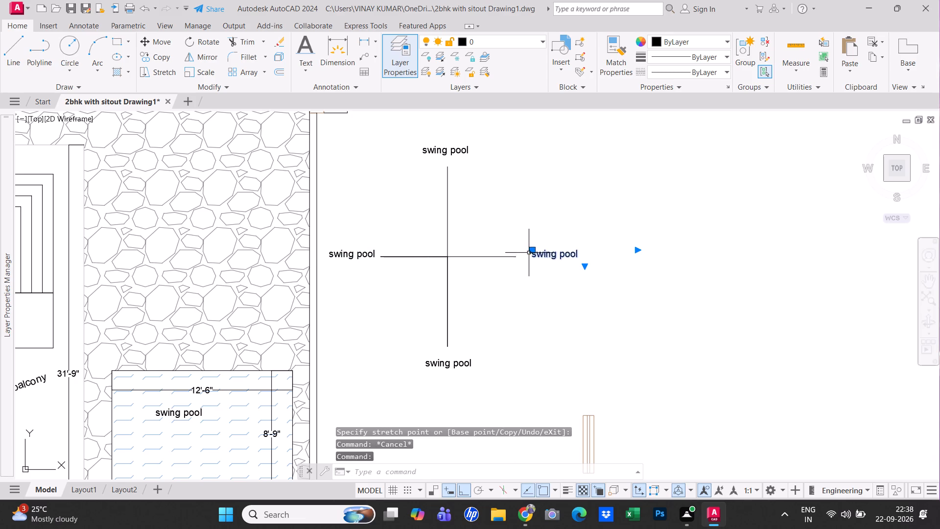
left_click(531, 251)
left_click(531, 247)
key("Escape")
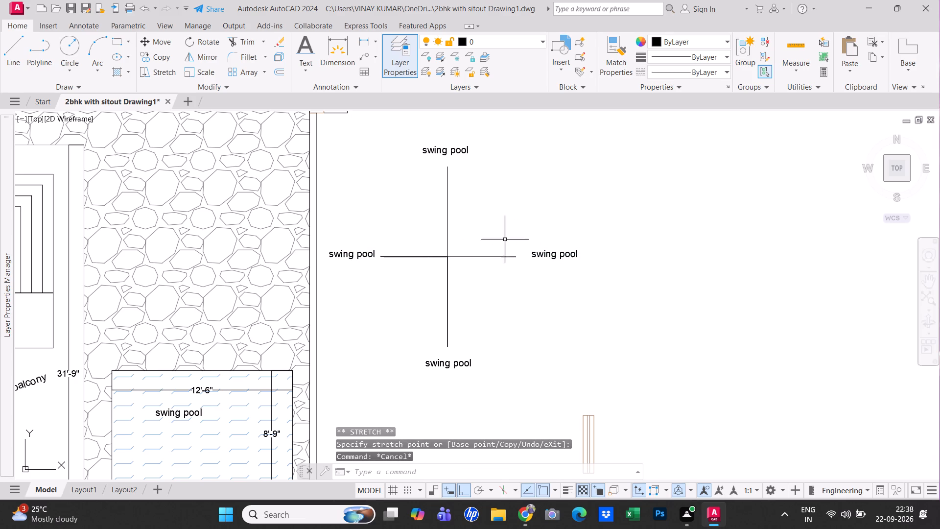
Replace the text of the label above the cross's vertical line with "north".
double_click(447, 150)
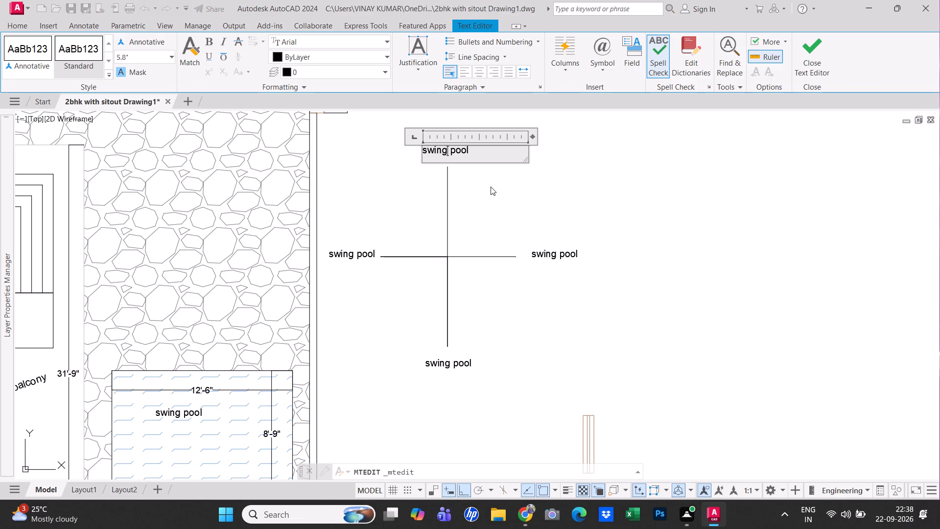
key("ctrl+a")
key("BackSpace")
type("north")
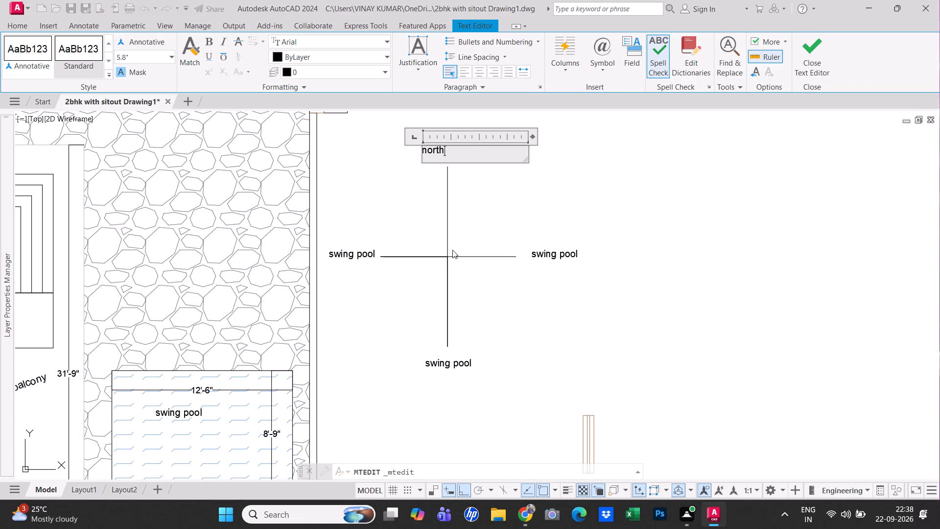
left_click(548, 253)
Replace the text of the label at the right end of the cross's horizontal line with "east".
double_click(548, 255)
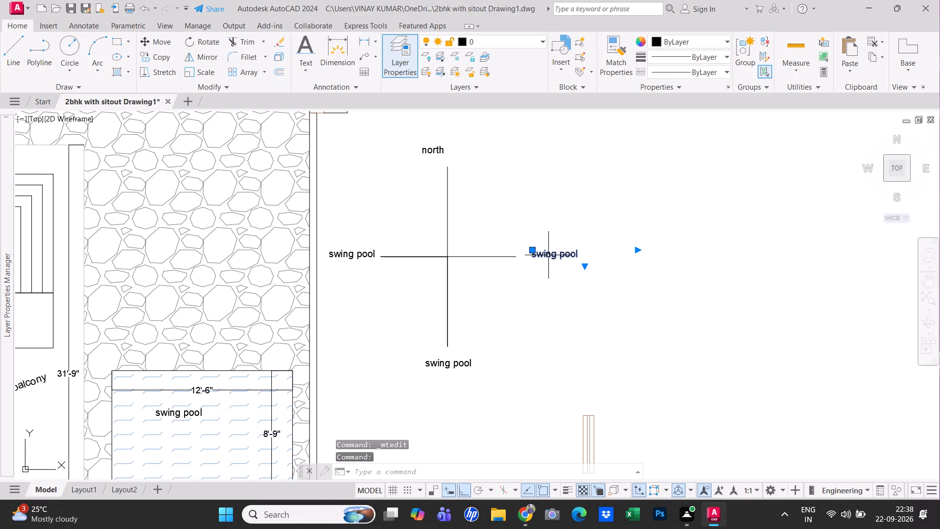
key("ctrl+a")
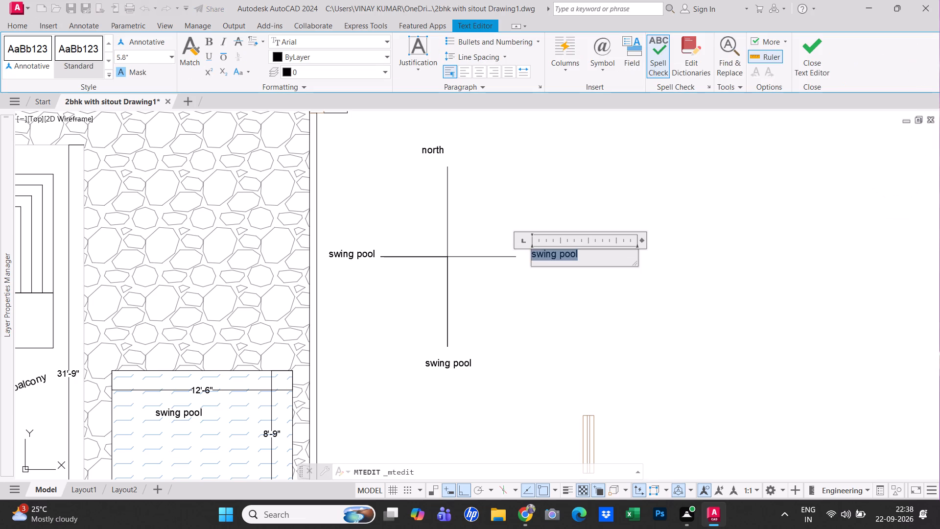
key("BackSpace")
type("es")
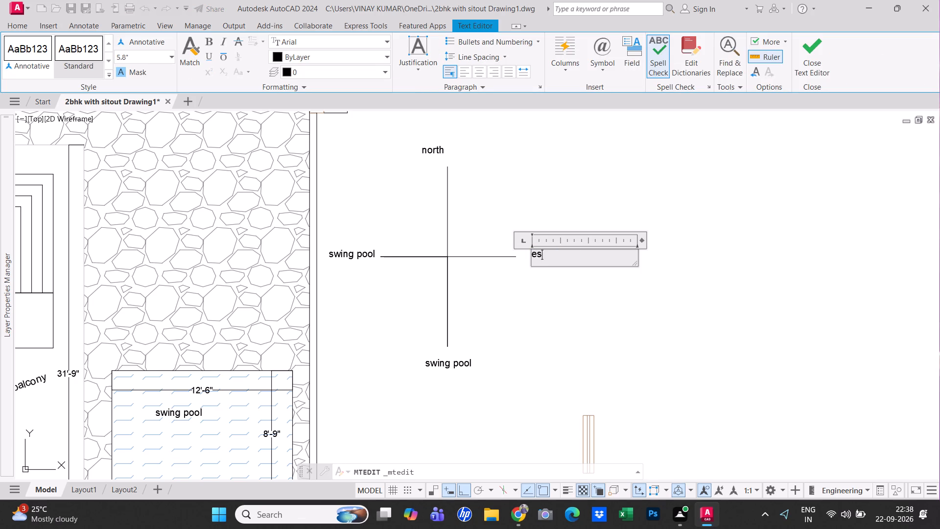
key("BackSpace")
type("ast")
key("Return")
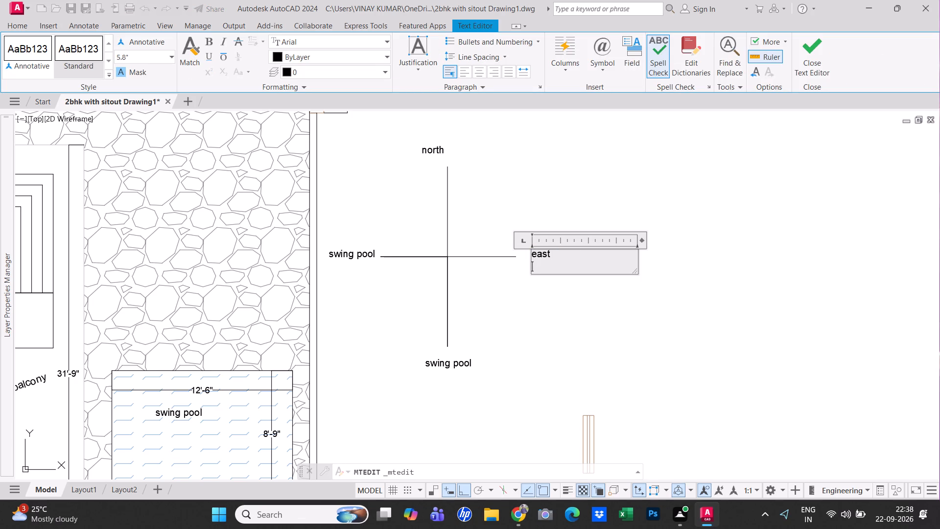
left_click(509, 360)
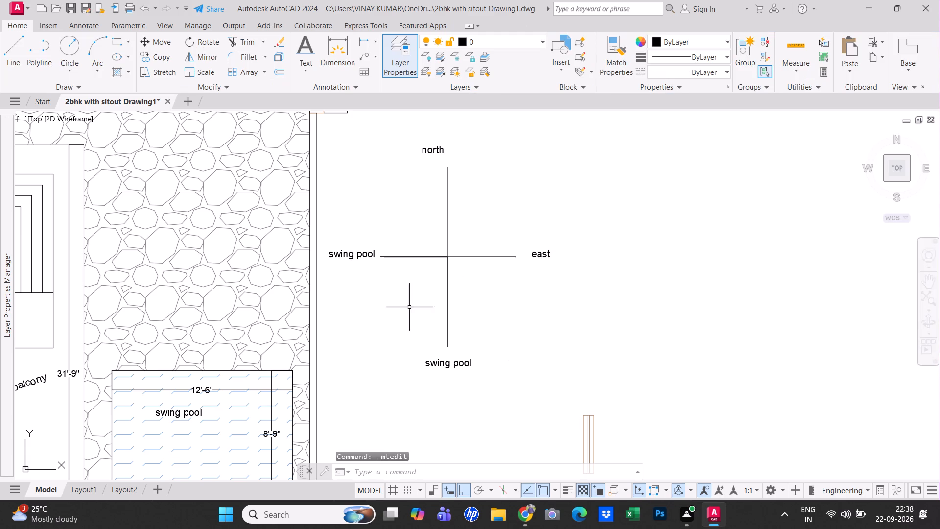
Replace the text of the label below the cross's vertical line with "south".
double_click(446, 362)
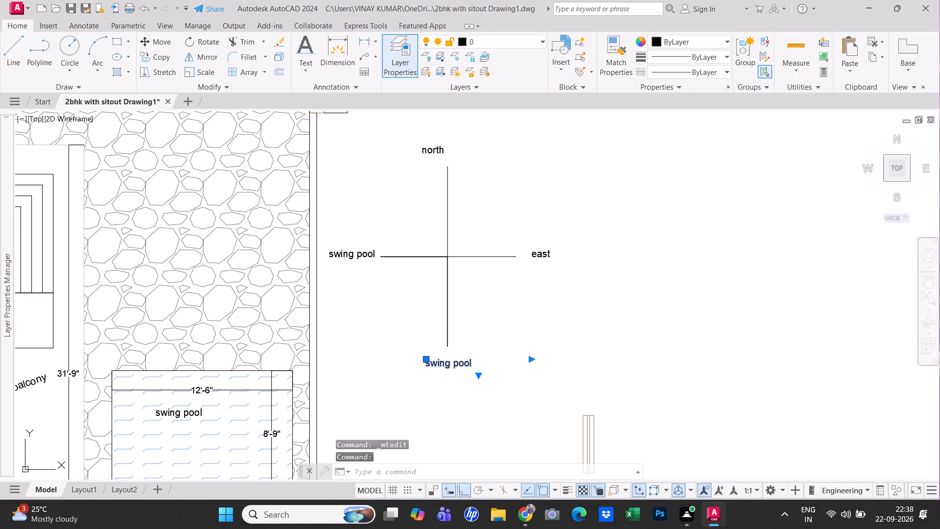
key("ctrl+a")
key("BackSpace")
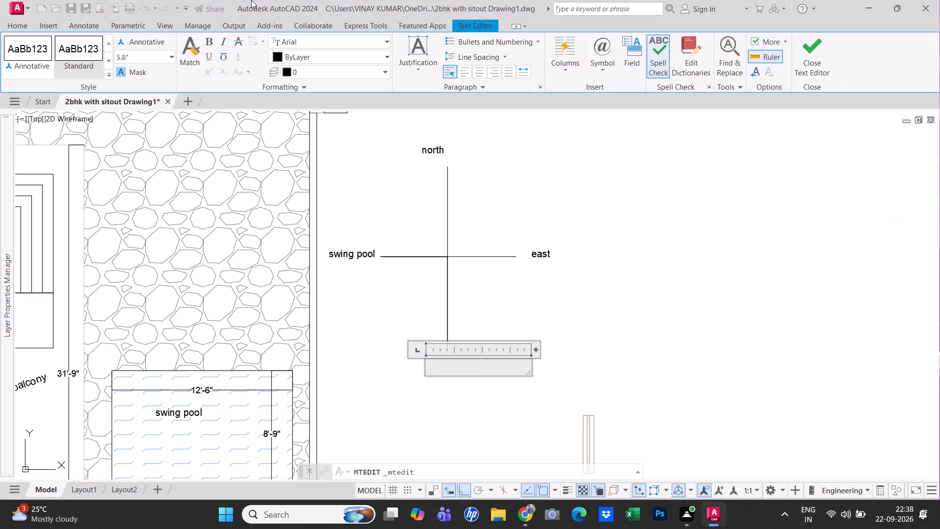
type("south")
left_click(346, 290)
Replace the text of the label at the left end of the cross's horizontal line with "west".
double_click(345, 253)
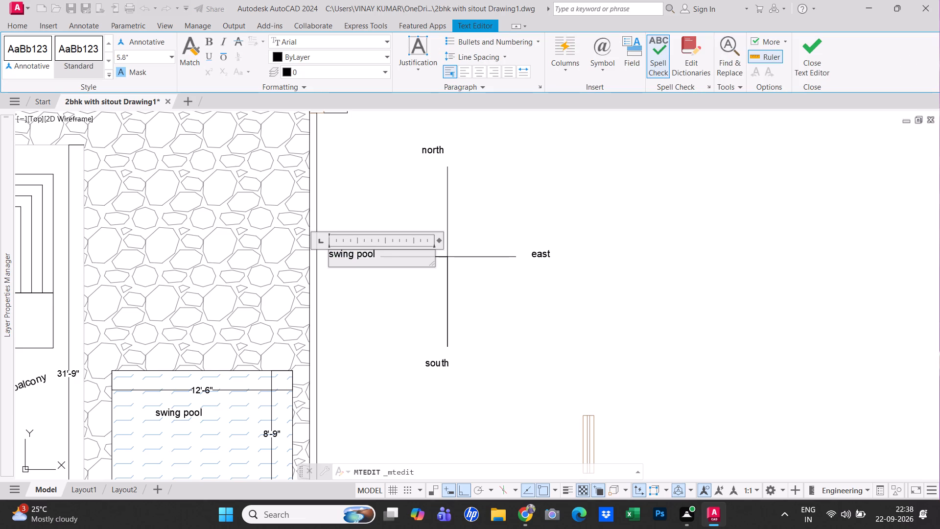
key("ctrl+a")
key("ctrl+BackSpace")
key("BackSpace")
key("BackSpace")
key("BackSpace")
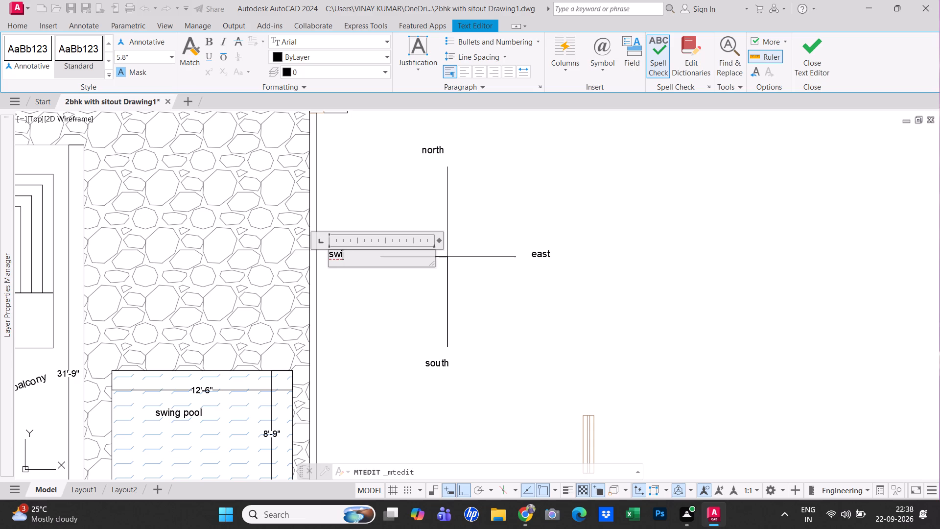
key("BackSpace")
key("BackSpace")
key("BackSpace")
type("west")
key("space")
left_click(403, 206)
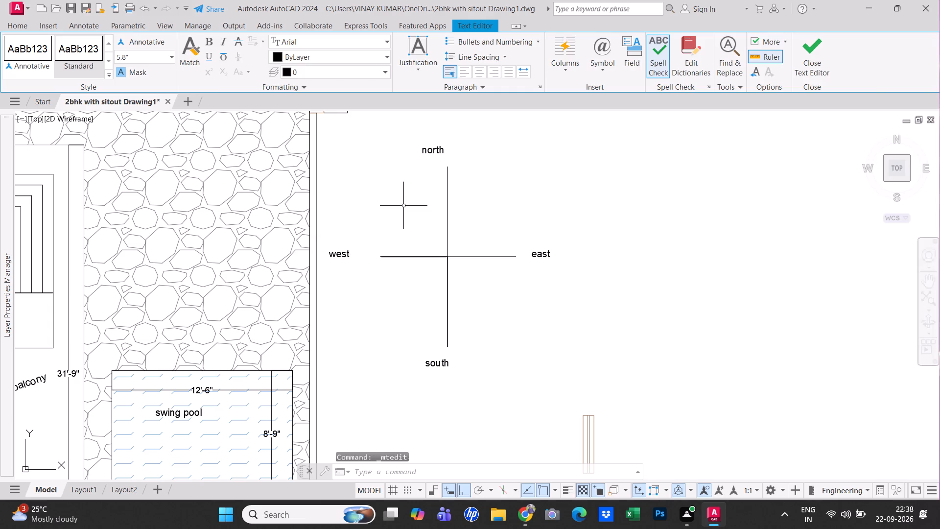
Group the direction cross's lines together with its four direction labels.
scroll(401, 244, "down", 2)
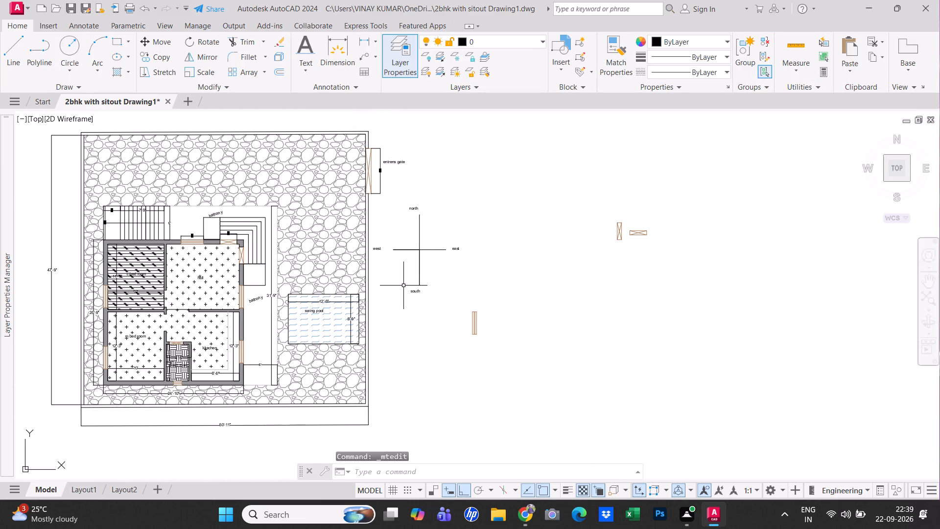
left_click(452, 300)
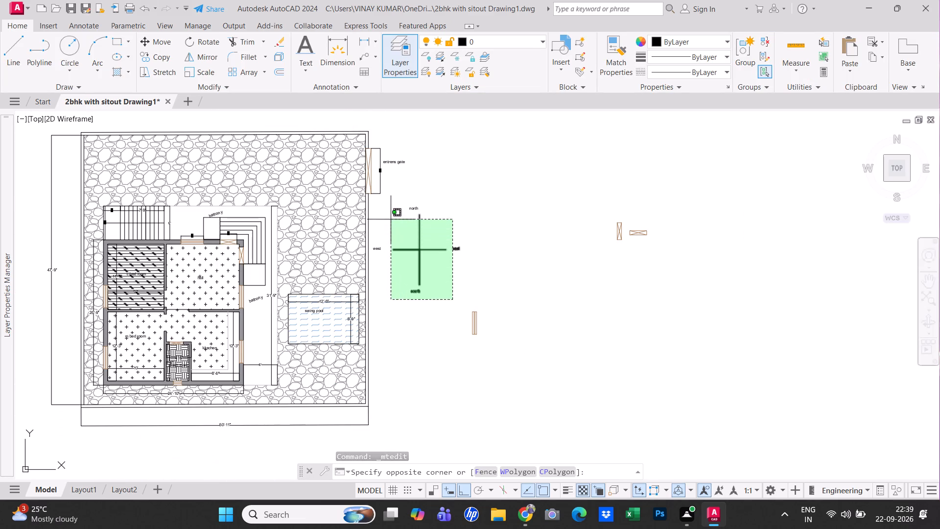
left_click(378, 206)
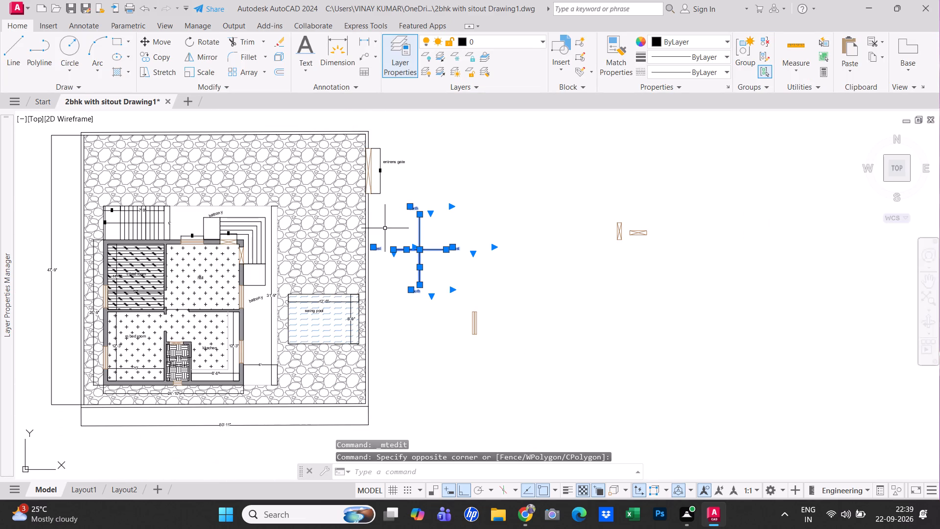
type("g")
key("space")
Move the grouped direction cross horizontally about 15'-4" farther away from the plot's east side.
left_click(424, 252)
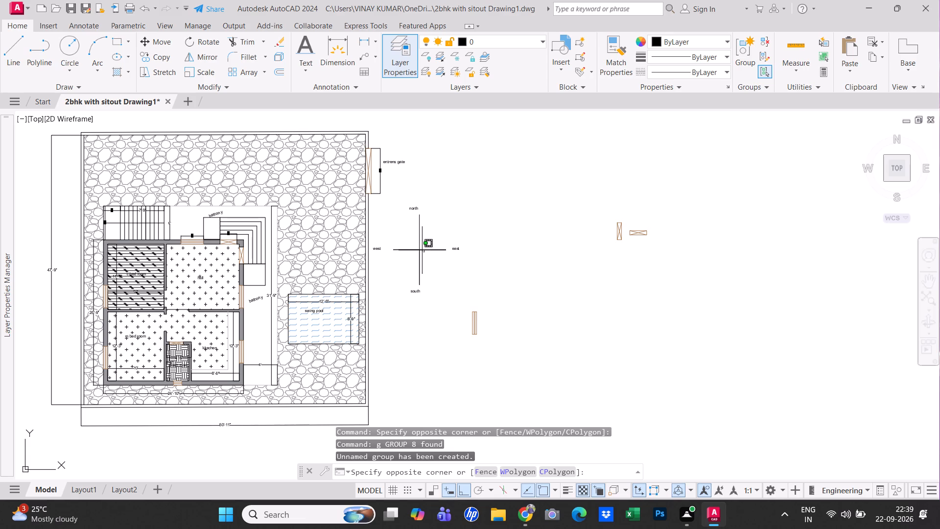
left_click(420, 248)
left_click(433, 251)
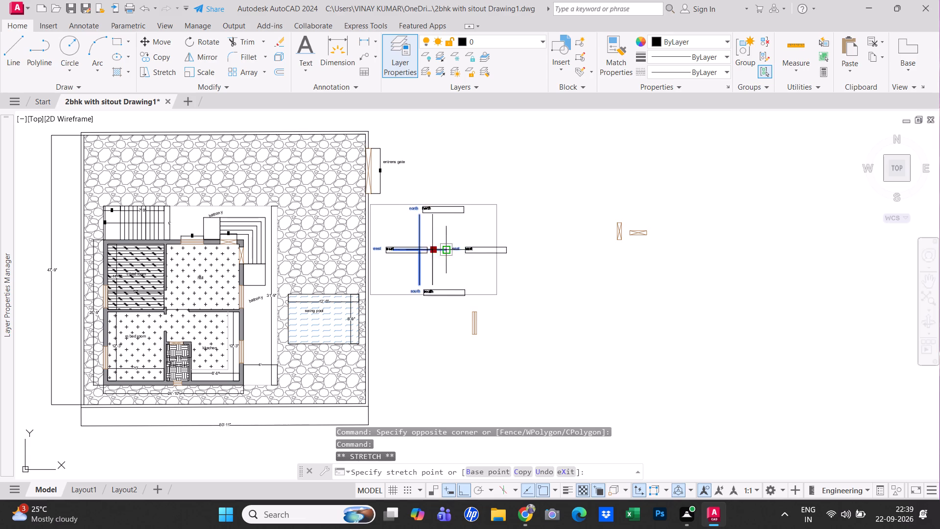
left_click(520, 252)
key("Escape")
Move the loose vertical window symbol south of the cross to just above the other loose door and window symbols.
left_click(515, 352)
left_click(463, 304)
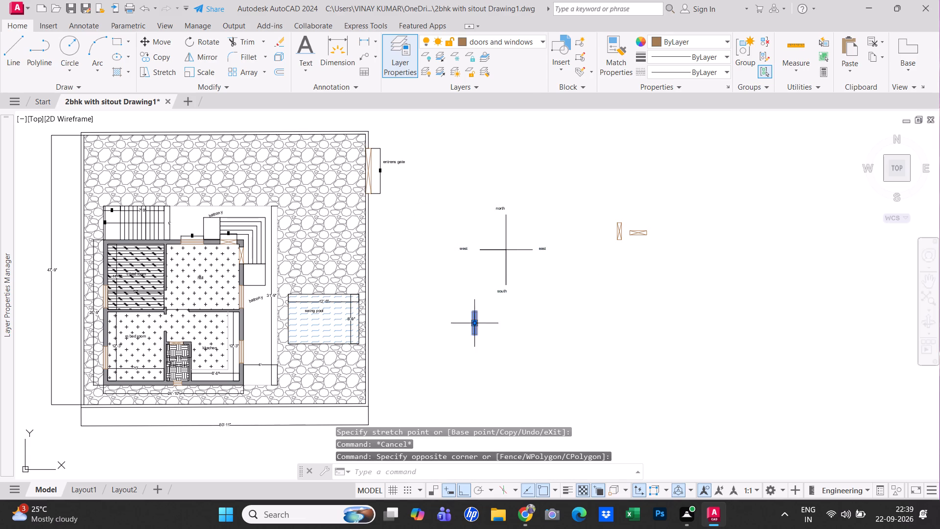
left_click(477, 326)
left_click(642, 314)
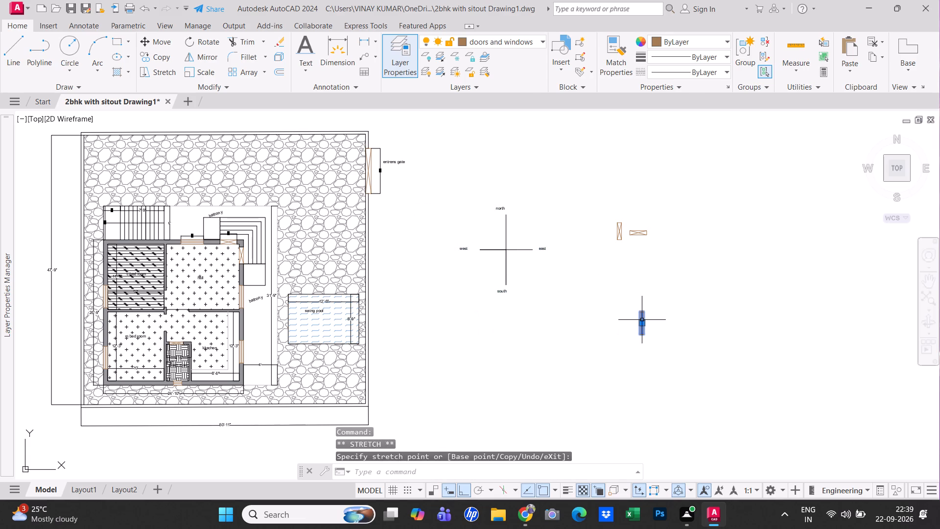
left_click(642, 322)
left_click(624, 212)
key("Escape")
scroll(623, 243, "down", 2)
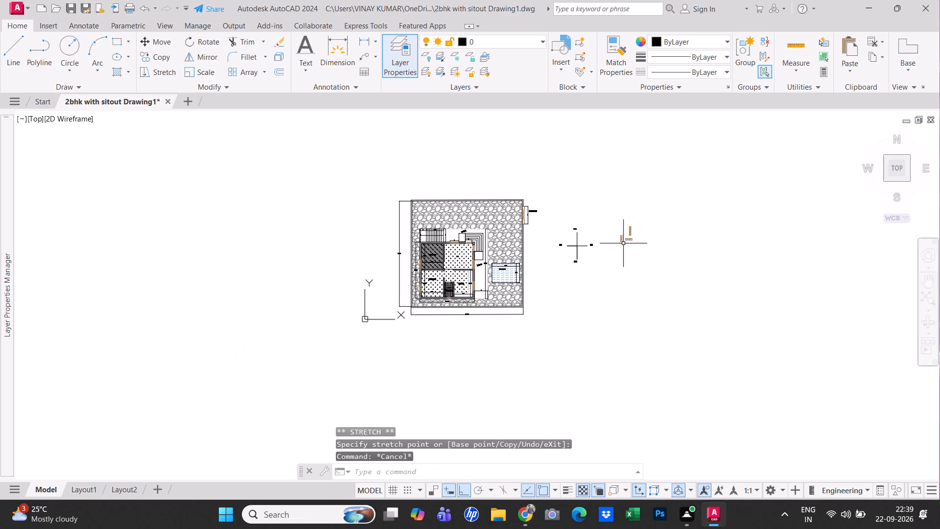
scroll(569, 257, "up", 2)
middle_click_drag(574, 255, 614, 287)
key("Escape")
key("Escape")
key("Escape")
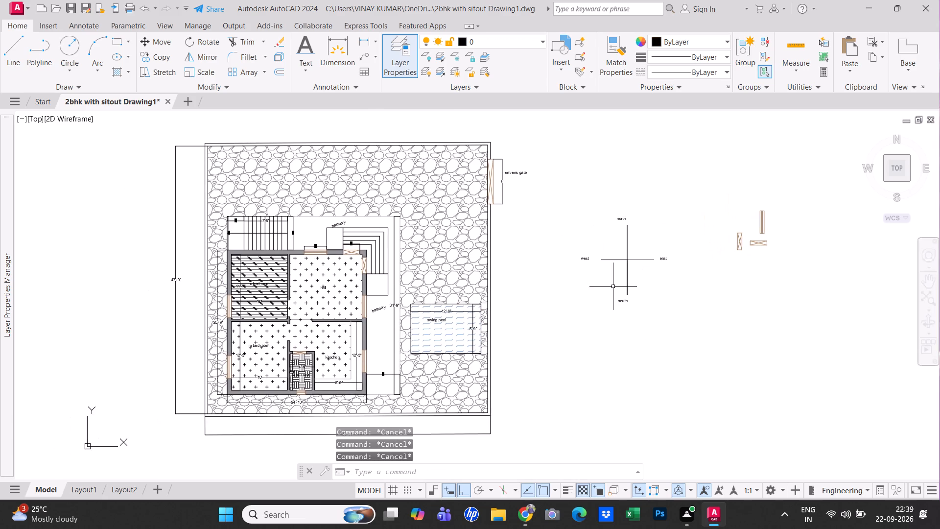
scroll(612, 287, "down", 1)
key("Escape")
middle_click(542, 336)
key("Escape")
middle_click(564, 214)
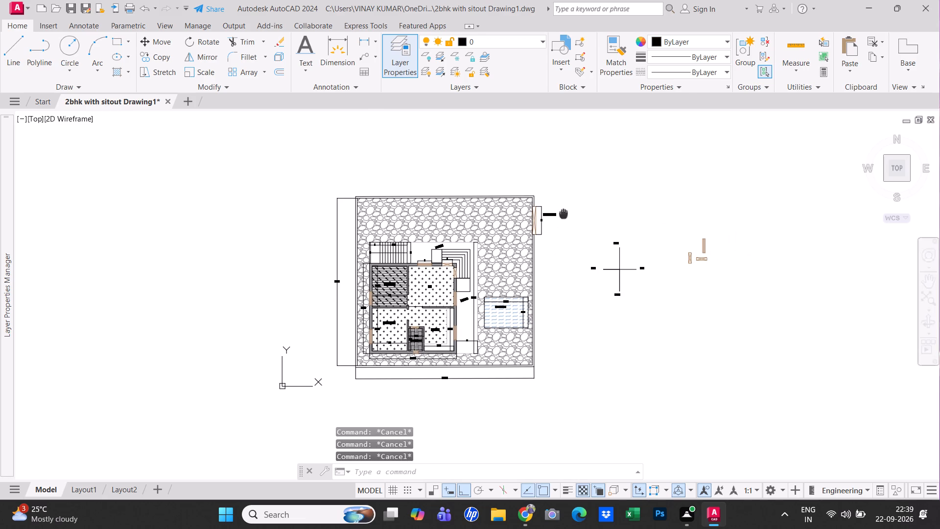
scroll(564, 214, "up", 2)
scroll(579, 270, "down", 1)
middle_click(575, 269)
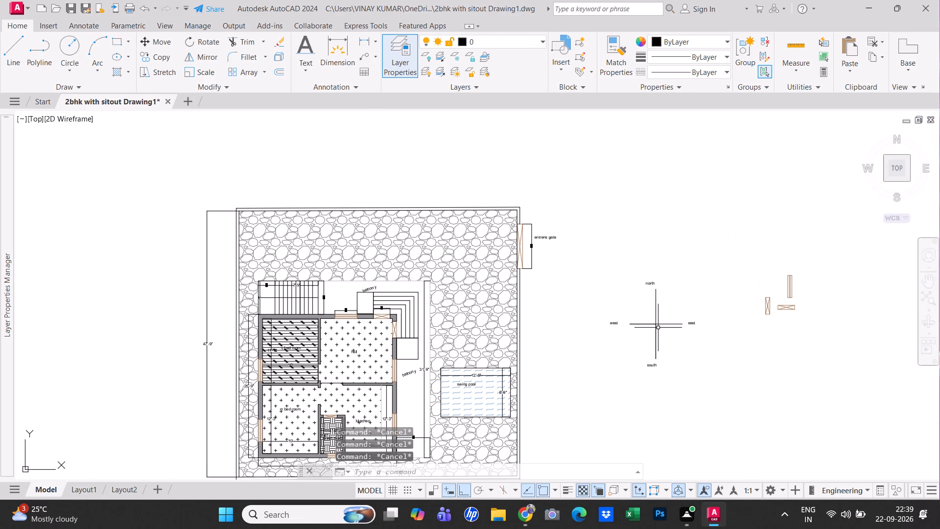
Move the grouped direction cross slightly farther east, towards the loose door and window symbols.
left_click(657, 324)
left_click(666, 325)
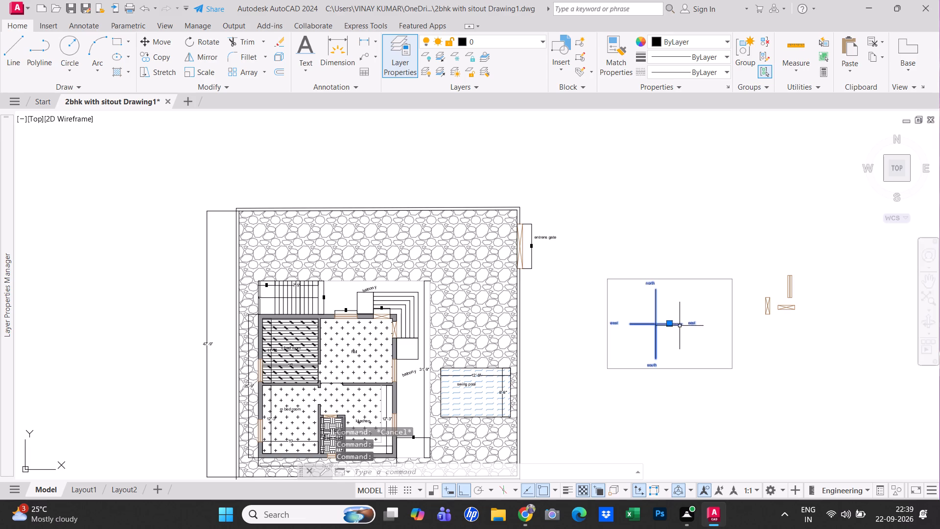
left_click(672, 326)
left_click(689, 324)
key("Escape")
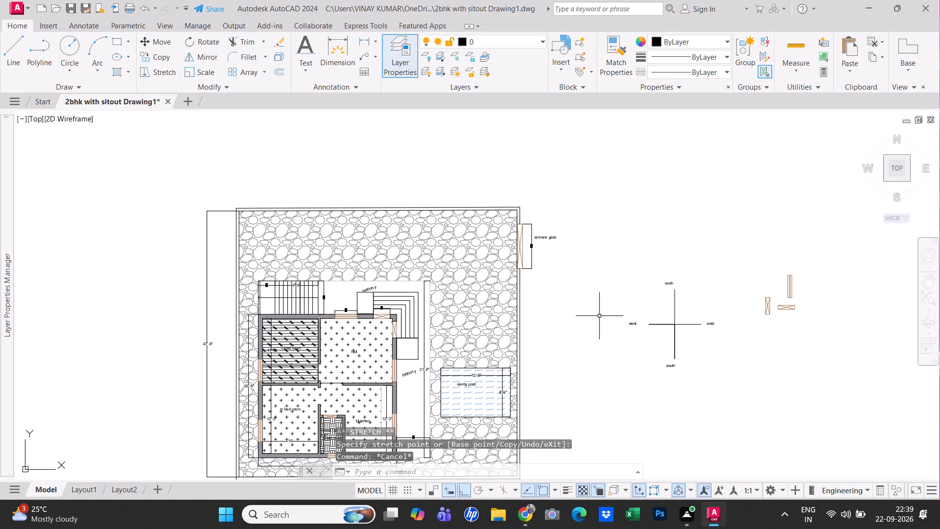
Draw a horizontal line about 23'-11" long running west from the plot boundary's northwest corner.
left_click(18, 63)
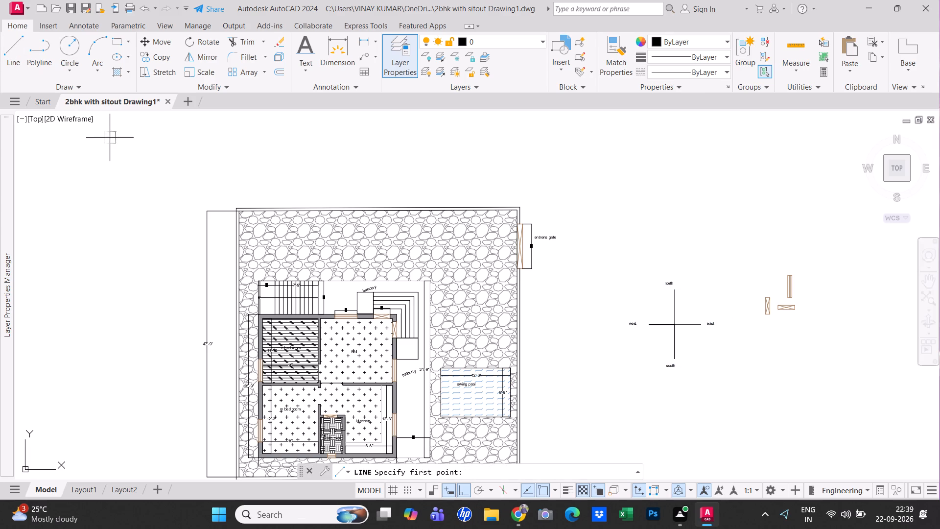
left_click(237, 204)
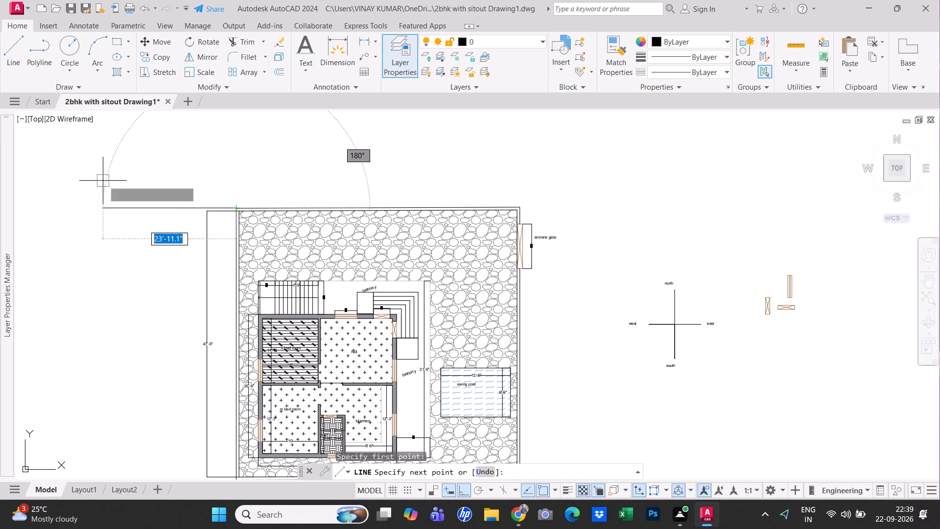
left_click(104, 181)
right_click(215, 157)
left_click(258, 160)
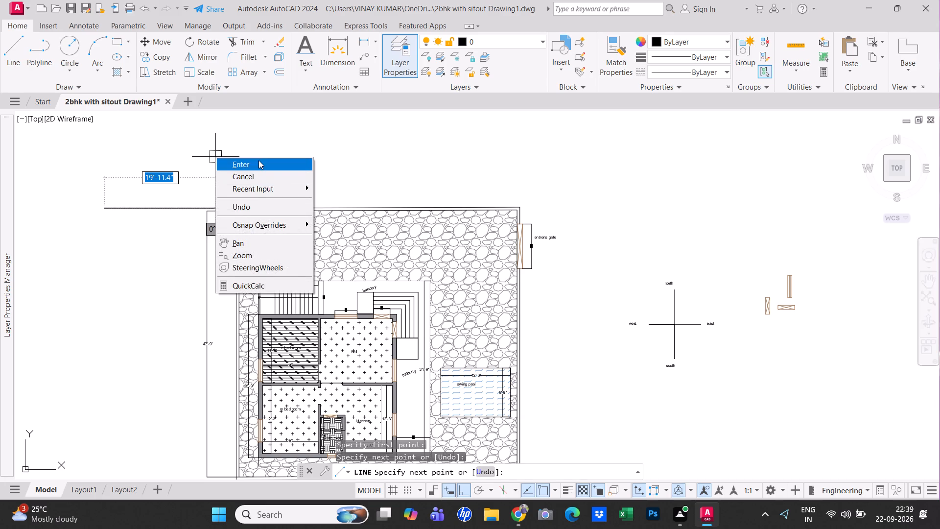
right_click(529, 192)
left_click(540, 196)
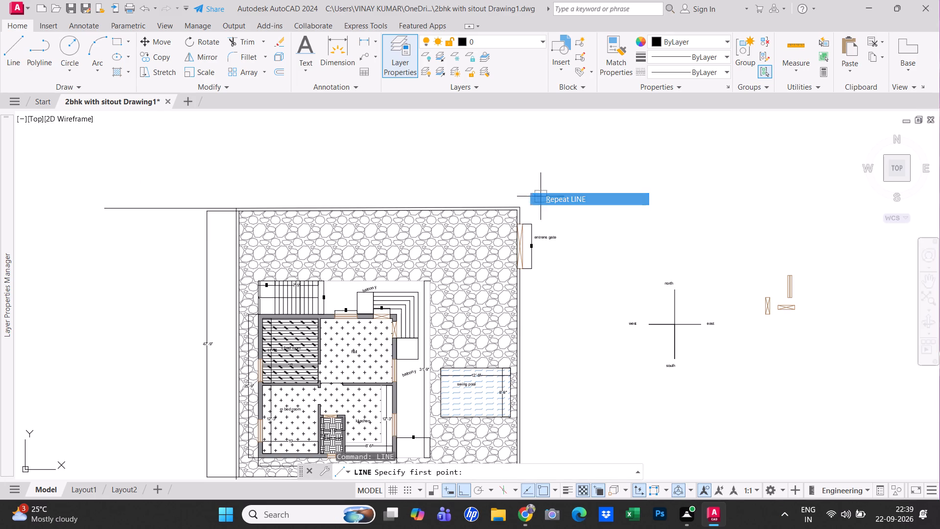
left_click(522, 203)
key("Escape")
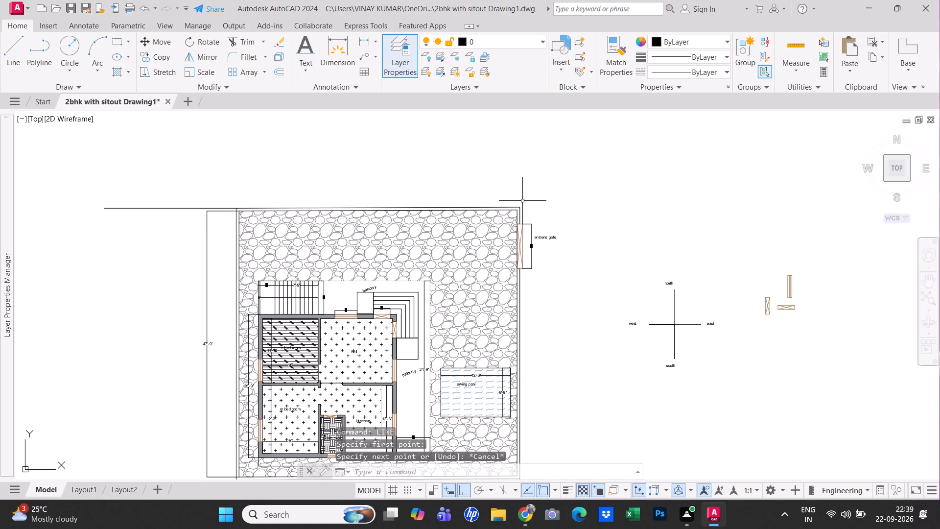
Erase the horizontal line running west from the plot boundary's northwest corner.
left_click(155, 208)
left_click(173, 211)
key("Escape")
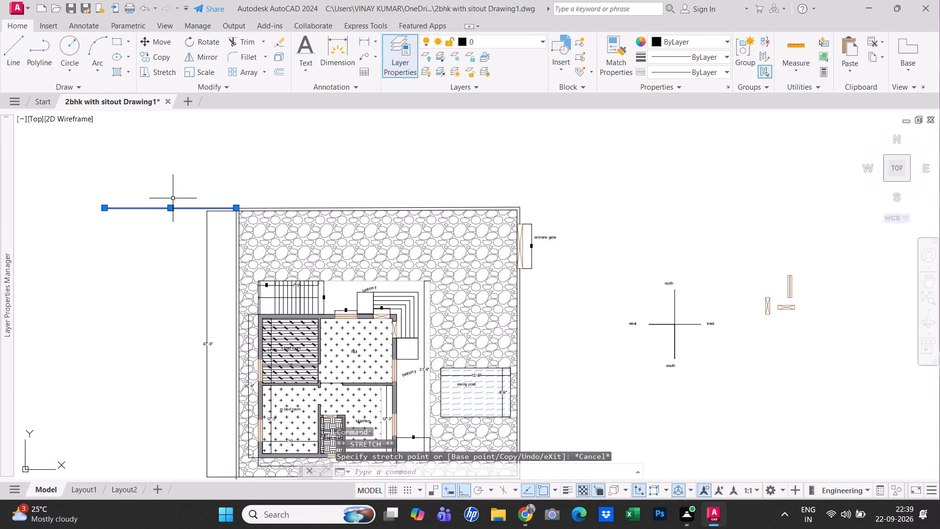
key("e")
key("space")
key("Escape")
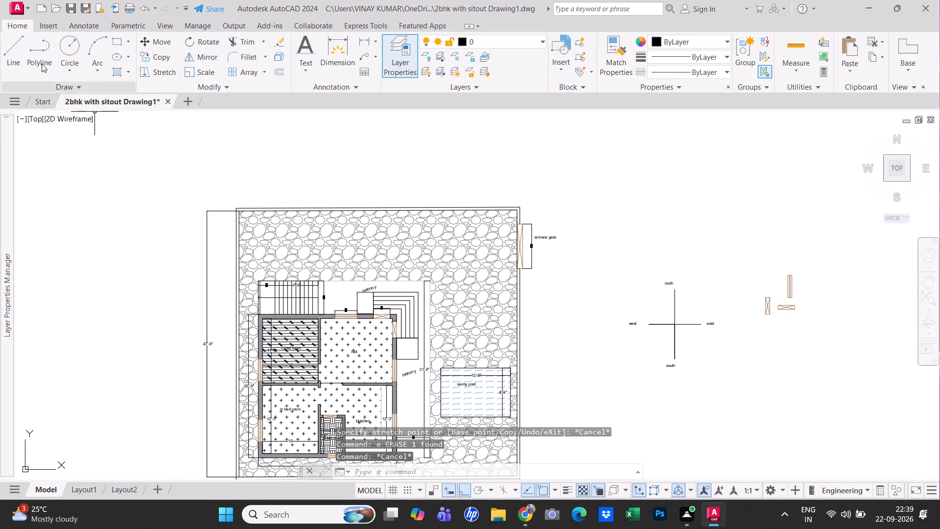
Draw a horizontal line about 72' long just north of the plot, continuing straight down past its east side.
left_click(23, 52)
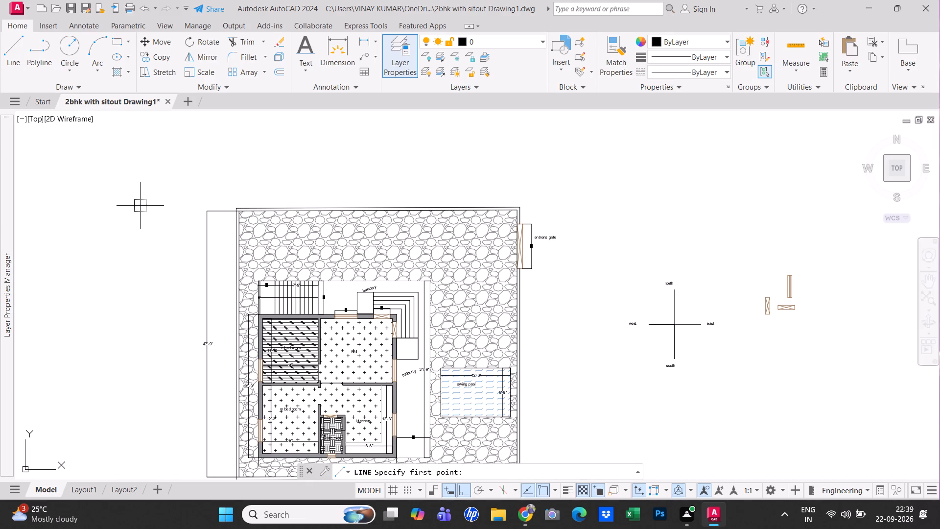
left_click(142, 194)
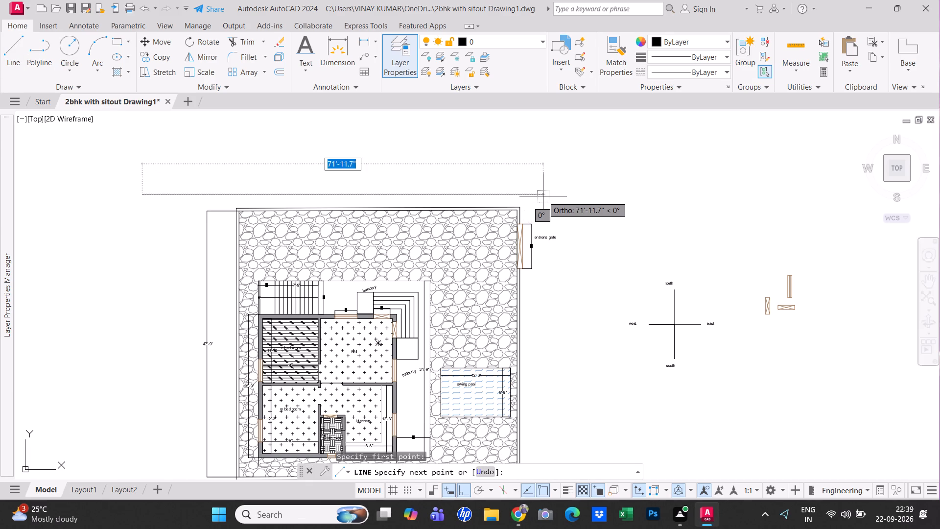
left_click(542, 193)
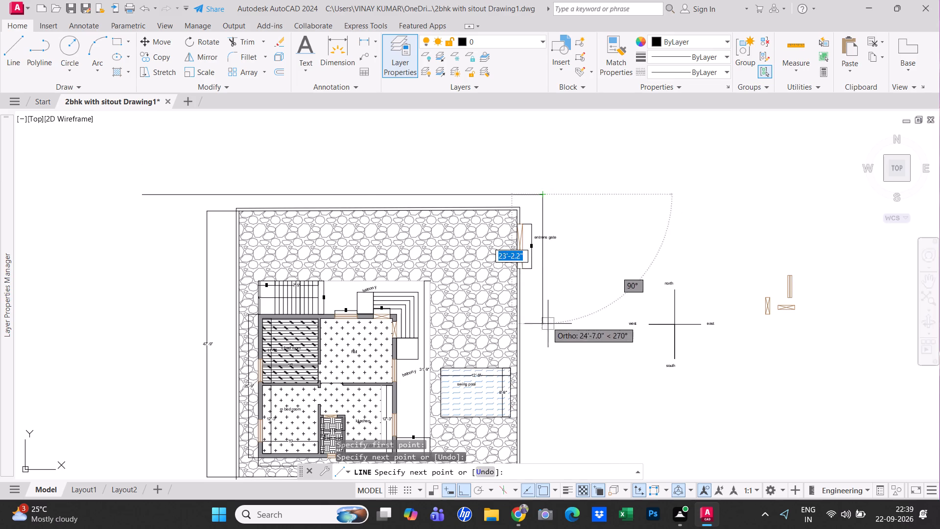
scroll(537, 289, "down", 3)
scroll(540, 338, "up", 1)
left_click(540, 348)
key("Escape")
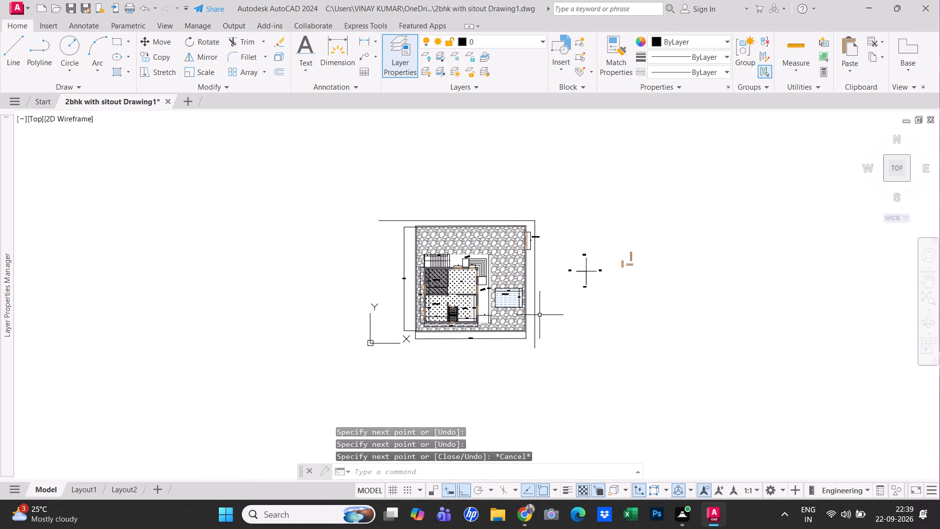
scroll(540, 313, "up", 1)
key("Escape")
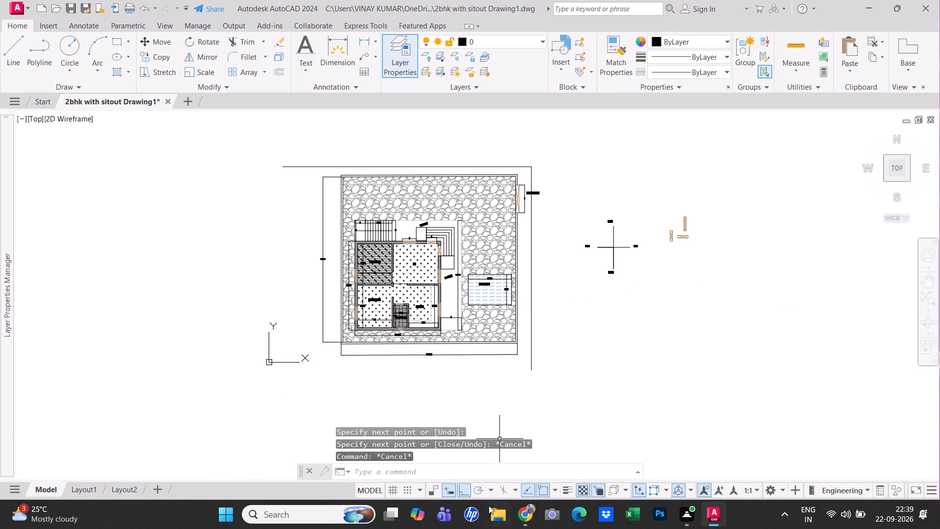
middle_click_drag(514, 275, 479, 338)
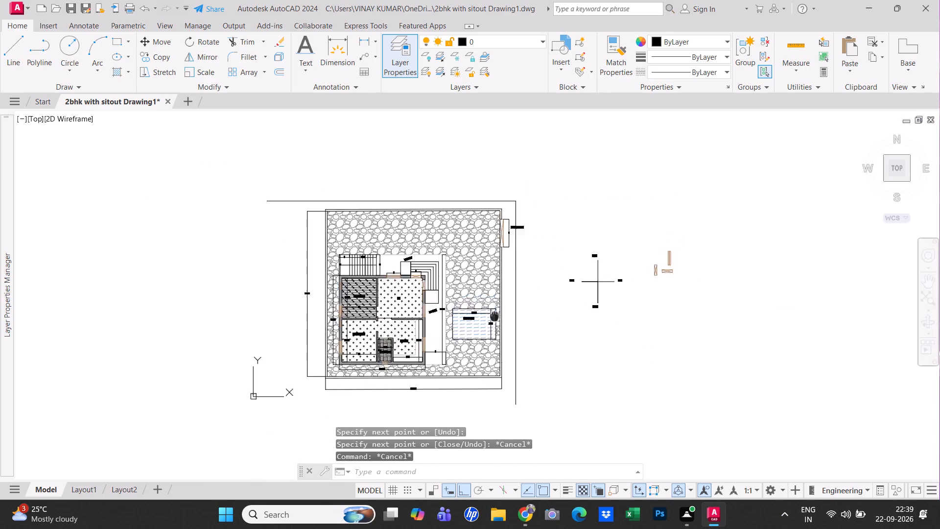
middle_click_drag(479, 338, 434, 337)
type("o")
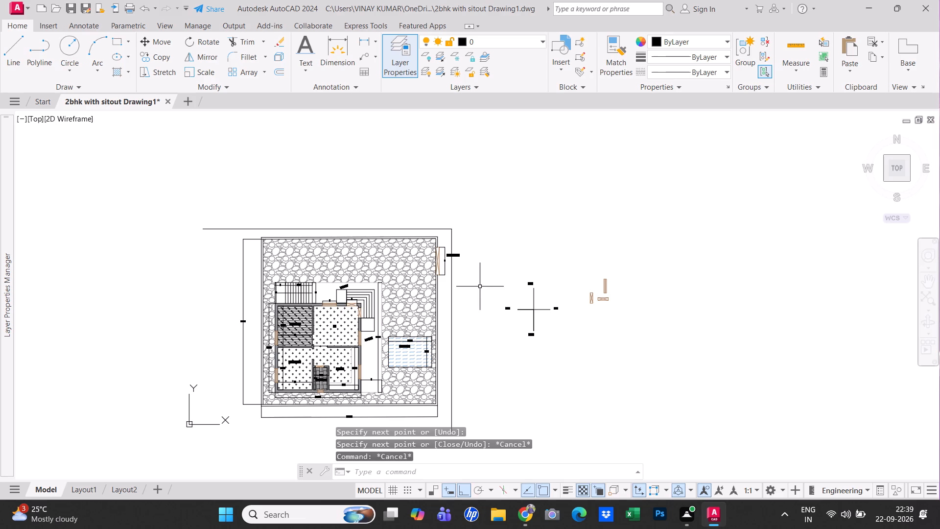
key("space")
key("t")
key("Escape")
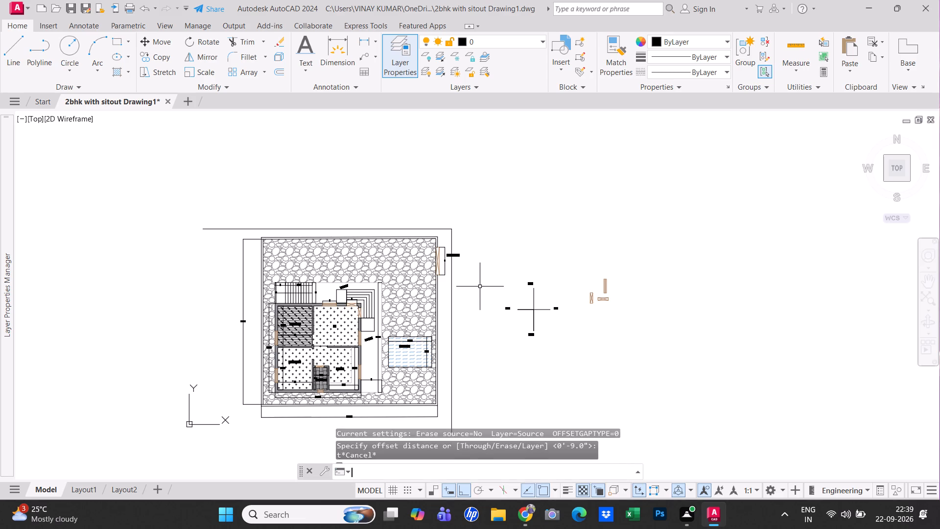
Offset the lines along the plot's east and north sides 15' outward, away from the plot.
type("o")
key("space")
type("15'")
key("Return")
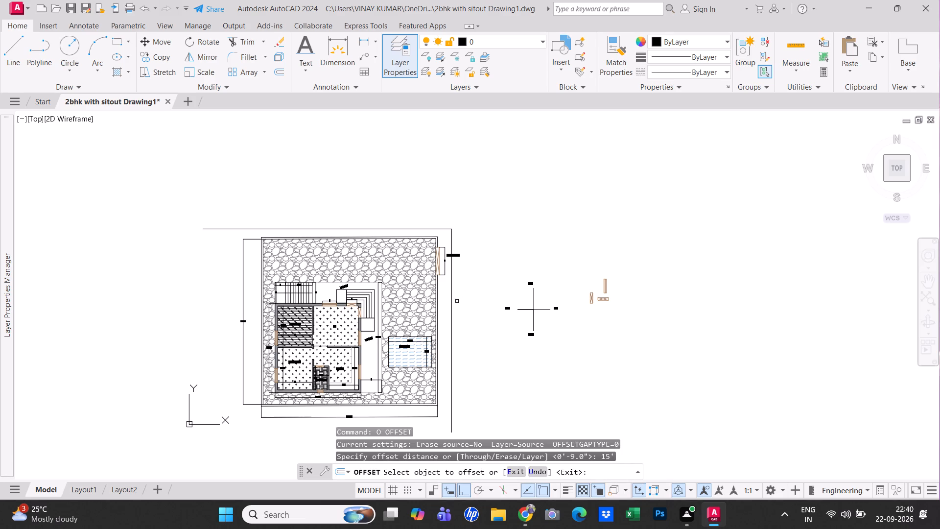
left_click(454, 306)
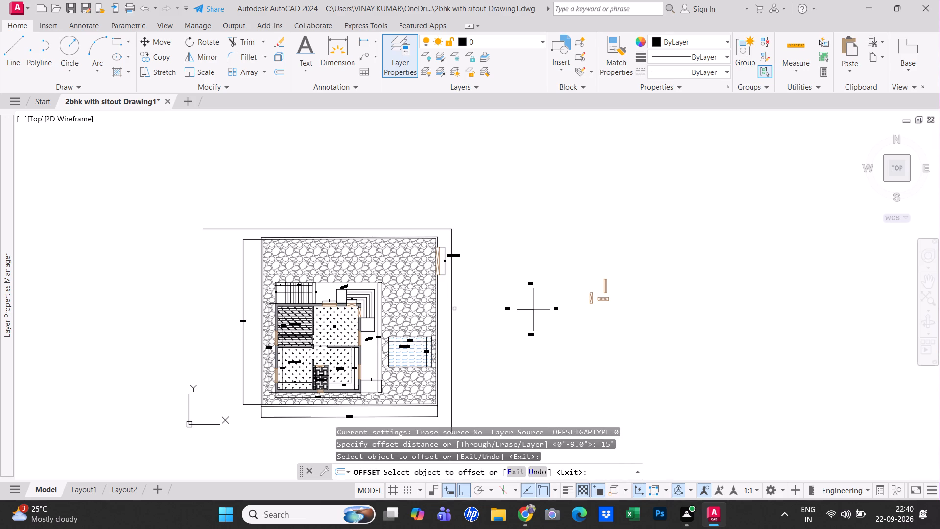
left_click(451, 315)
left_click(483, 300)
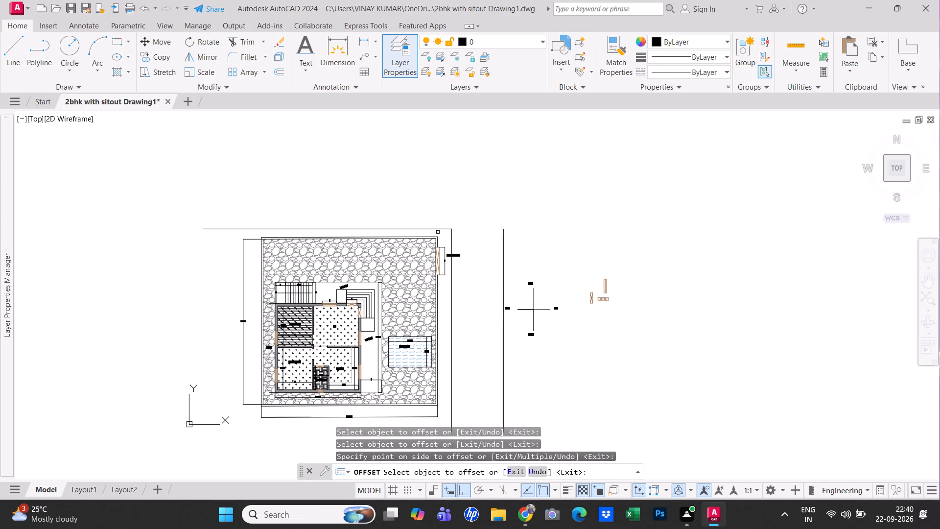
left_click(438, 230)
left_click(432, 171)
key("Escape")
Fillet the two outer offset lines so they meet in a sharp corner northeast of the plot.
type("f")
key("space")
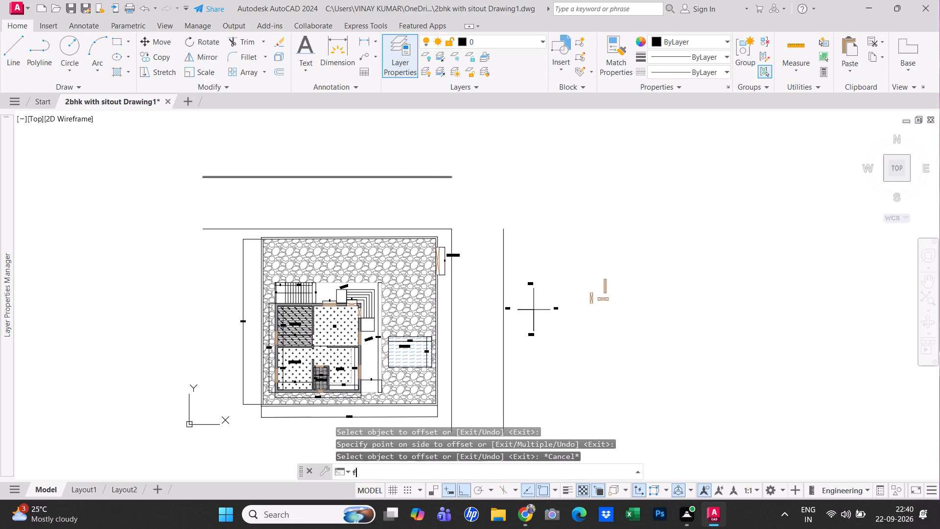
left_click(505, 252)
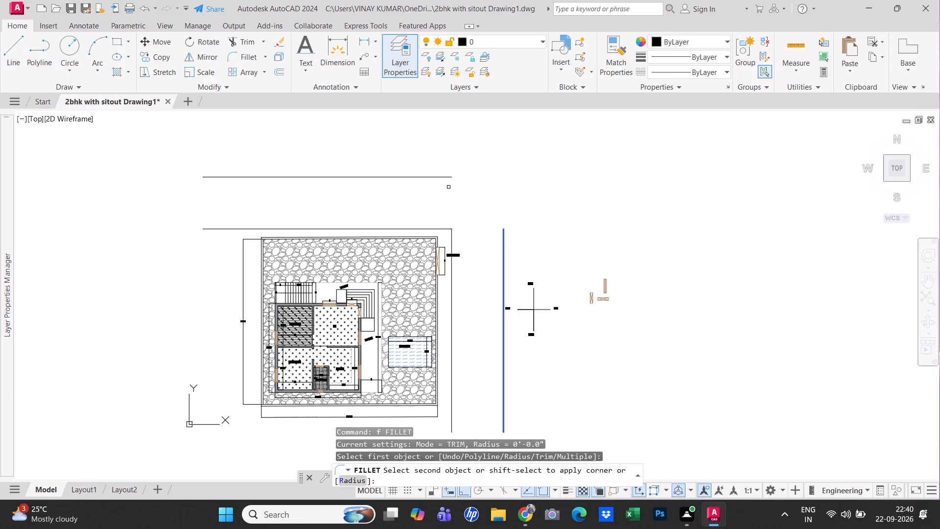
left_click(448, 177)
key("Escape")
scroll(474, 227, "up", 1)
middle_click_drag(476, 226, 459, 201)
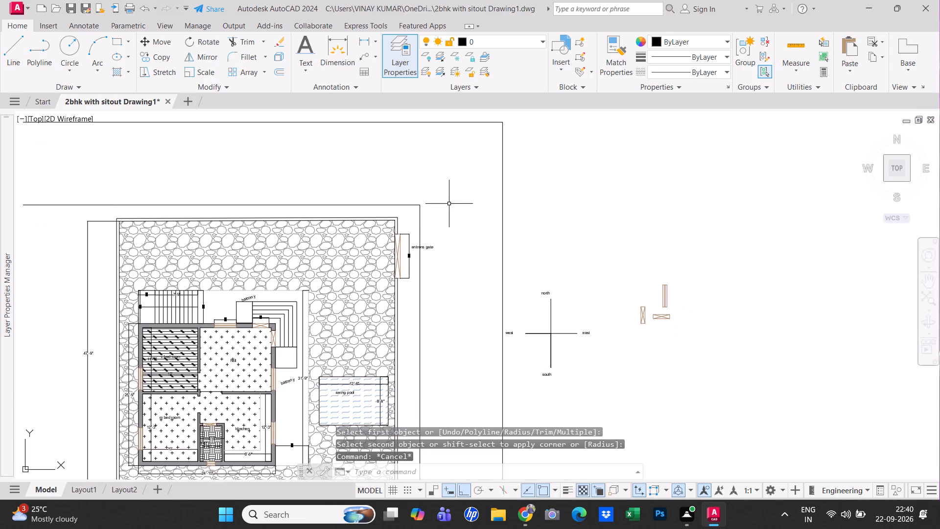
key("Escape")
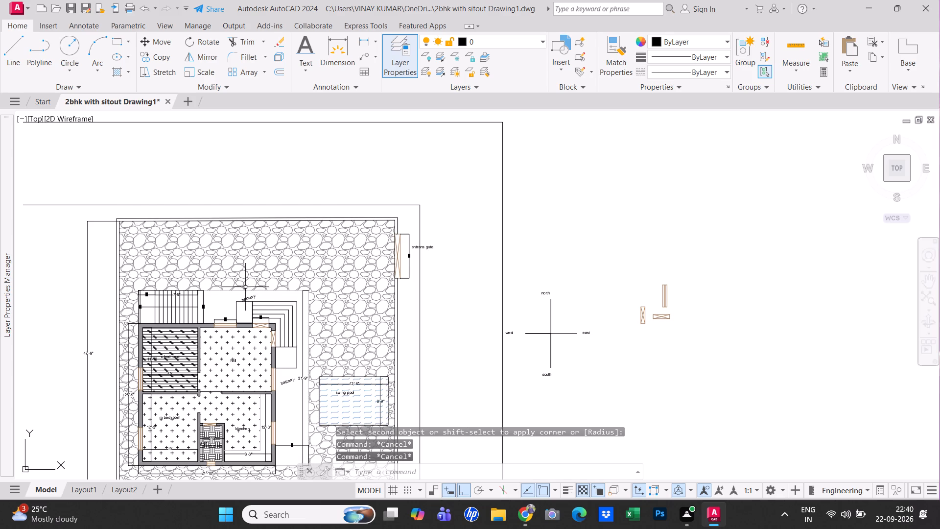
Paste a copy of the swing pool label between the two horizontal lines north of the plot.
left_click(352, 392)
key("ctrl+c")
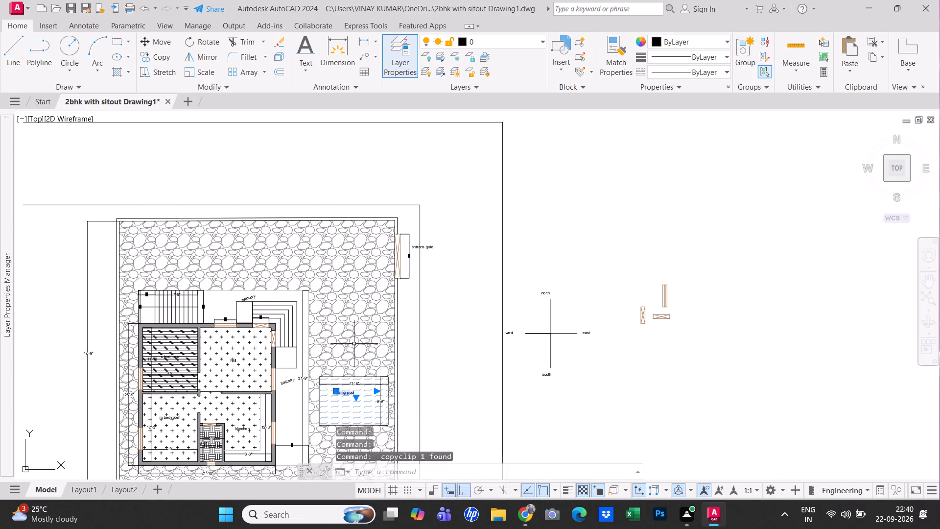
key("ctrl+v")
left_click(303, 170, "ctrl")
key("ctrl+Escape")
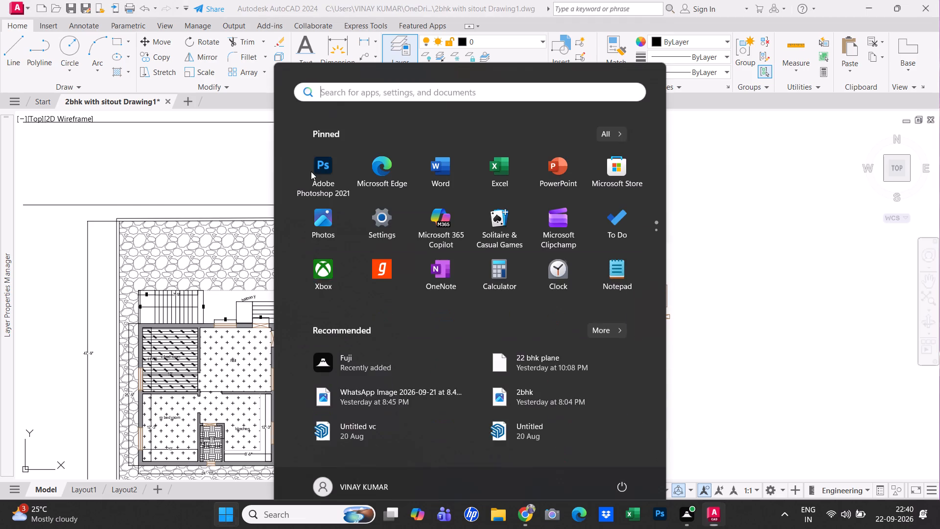
key("Escape")
key("Escape")
Change the copied label's text to "road" and make it bold.
double_click(314, 169)
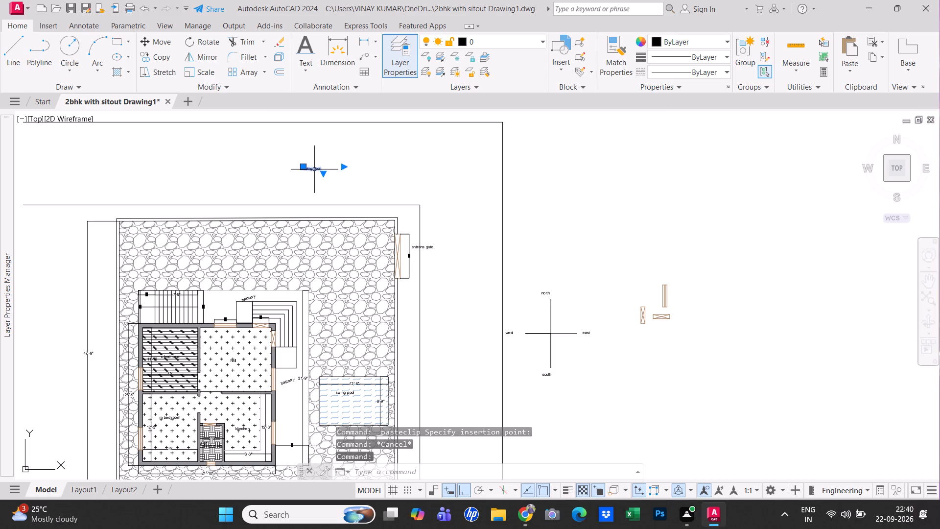
key("ctrl+a")
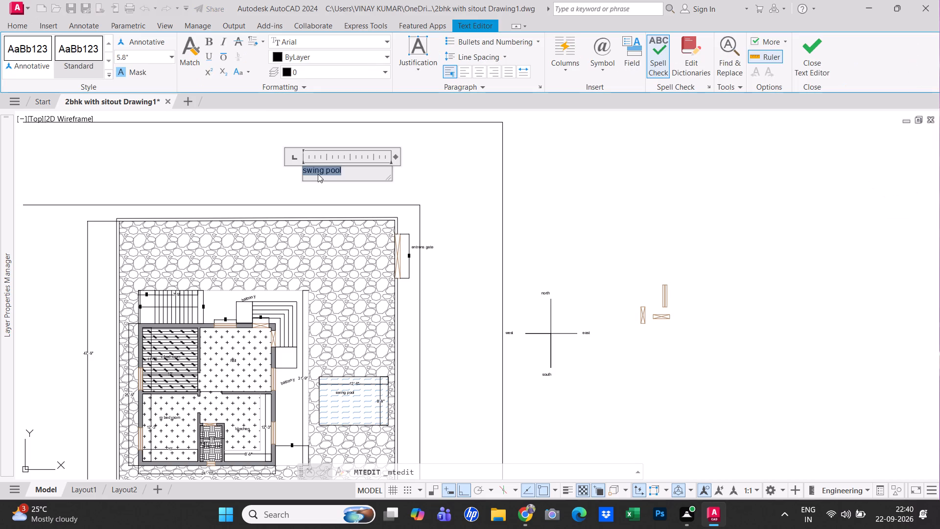
key("BackSpace")
key("r")
type("oad")
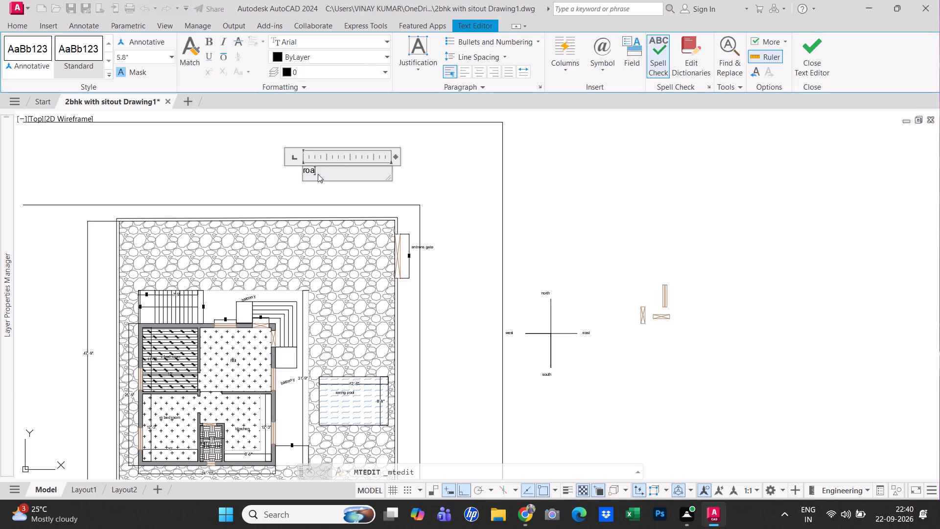
key("space")
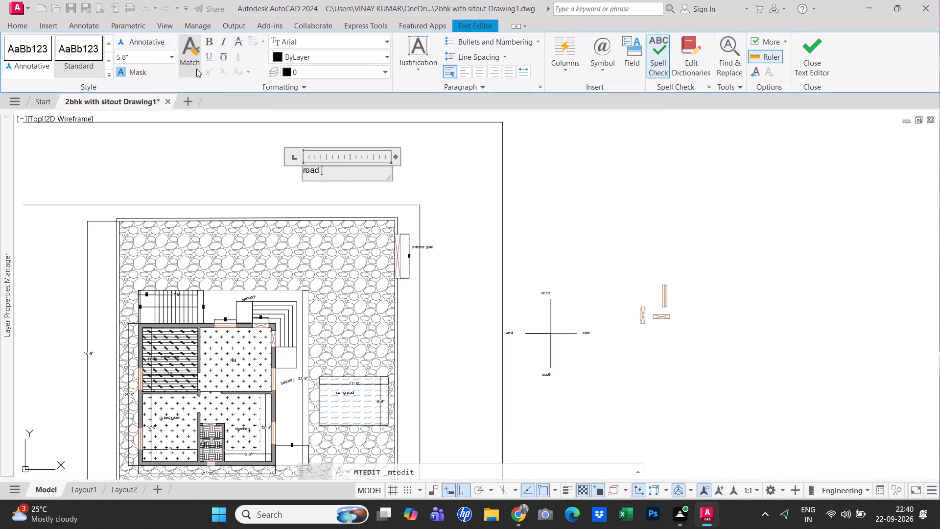
left_click(211, 45)
left_click_drag(323, 169, 323, 170)
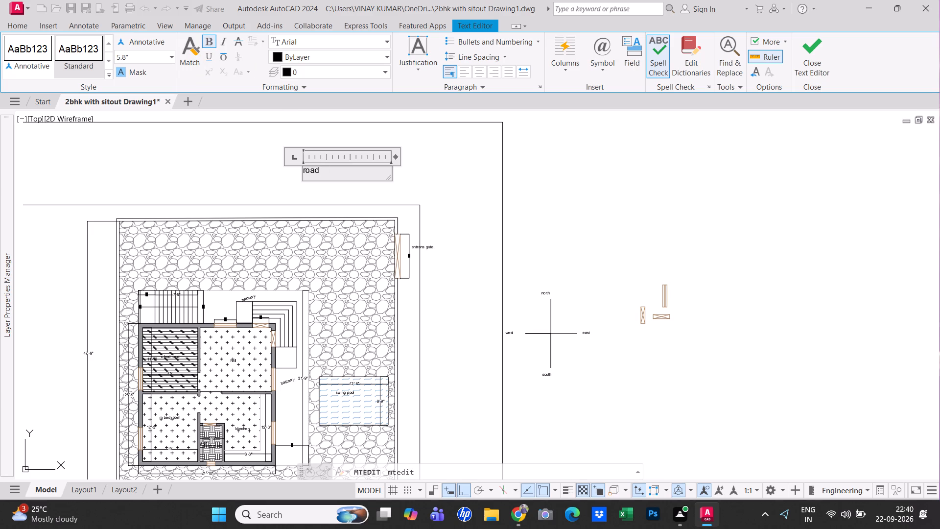
left_click_drag(323, 170, 302, 166)
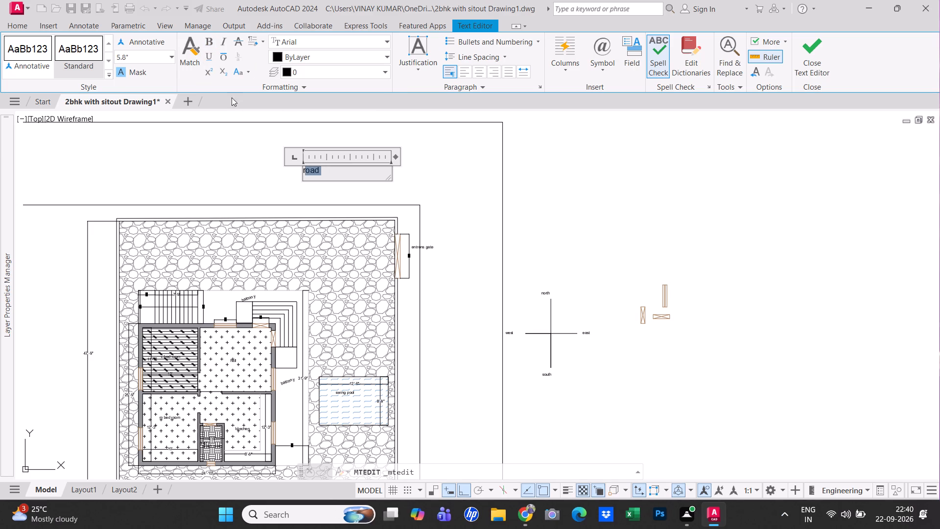
left_click(207, 41)
left_click(417, 178)
Scale up the road label from its upper-left insertion point so it reads clearly in the north road strip.
left_click(305, 170)
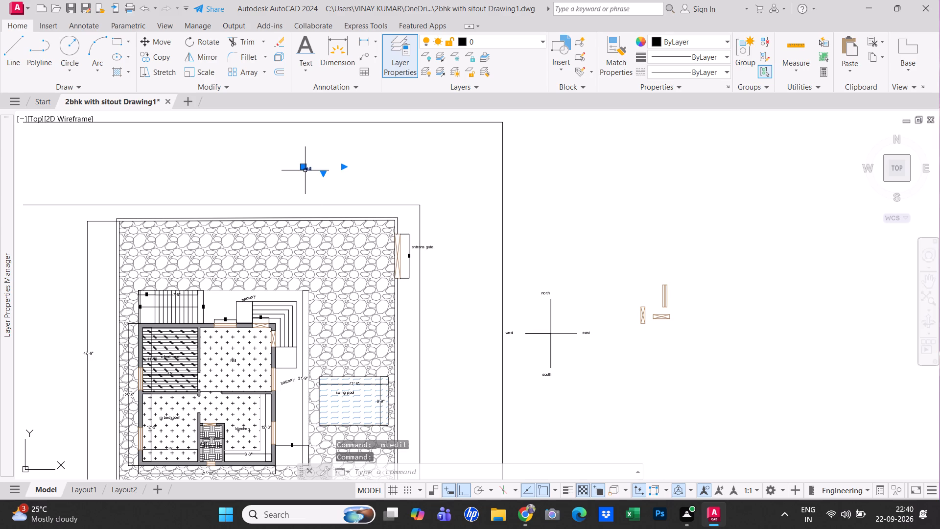
right_click(305, 170)
left_click(345, 308)
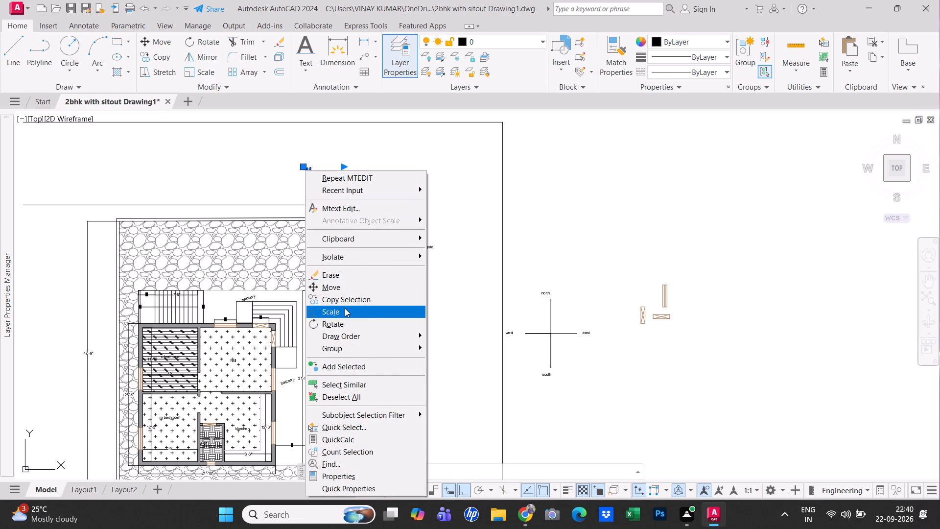
left_click(308, 168)
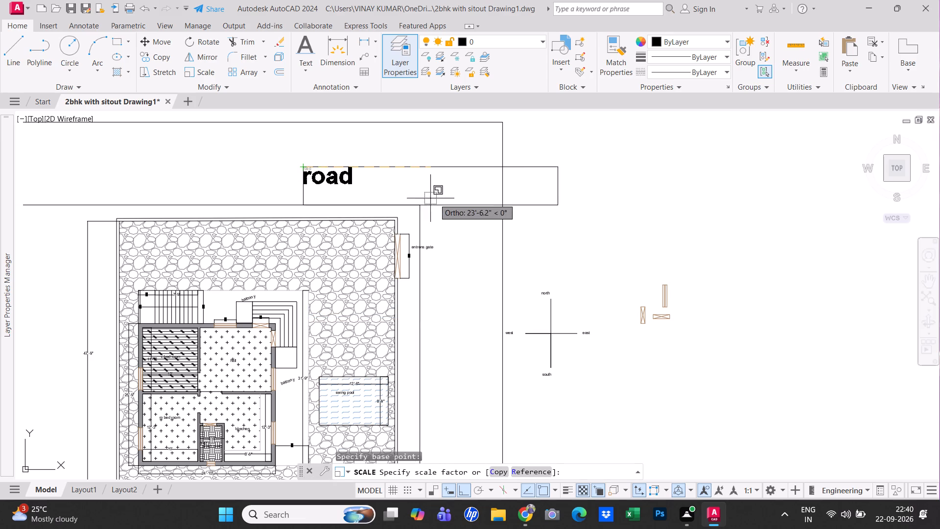
left_click(421, 192)
Copy the enlarged road label straight east, just above the strip along the plot's east side.
middle_click_drag(406, 156, 349, 123)
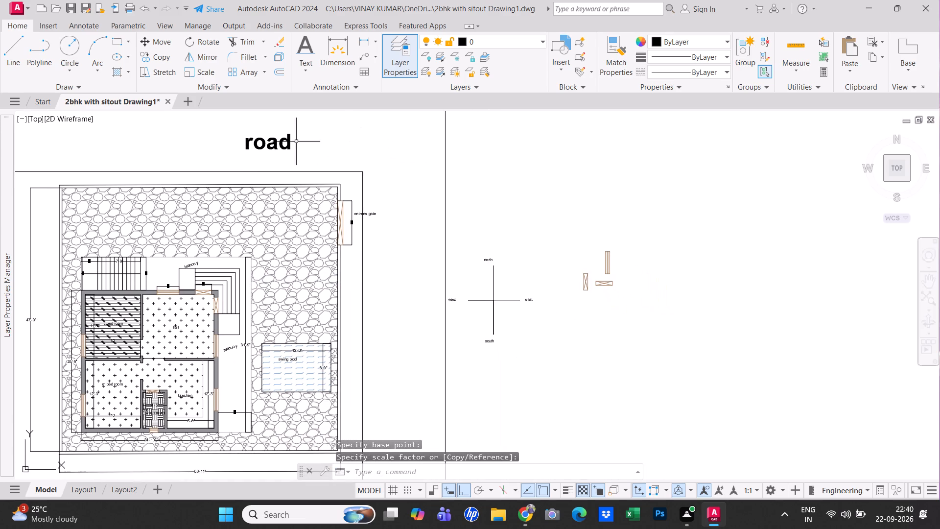
left_click(277, 144)
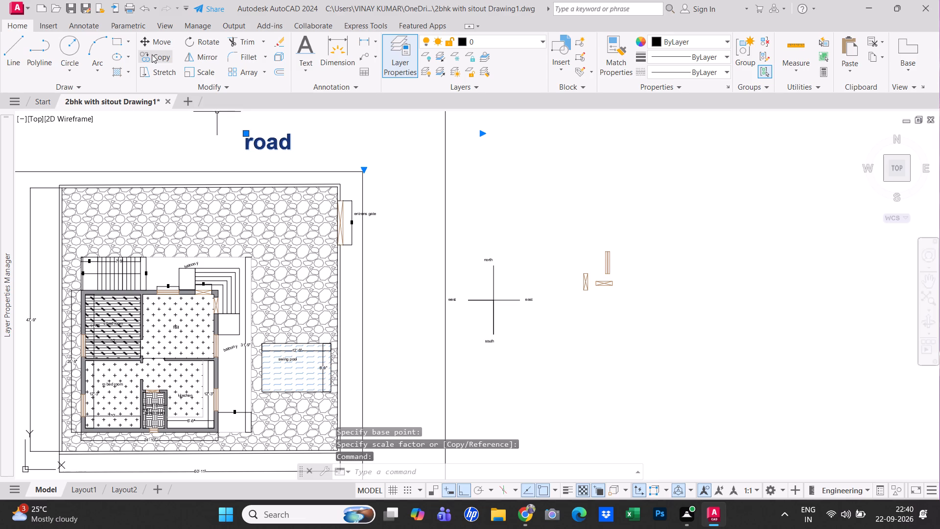
left_click(152, 54)
left_click(258, 137)
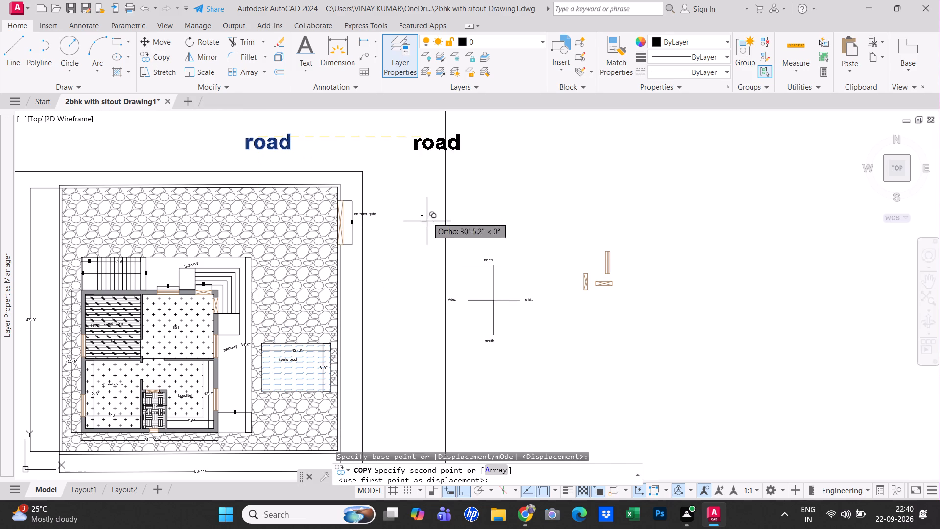
left_click(400, 182)
right_click(406, 195)
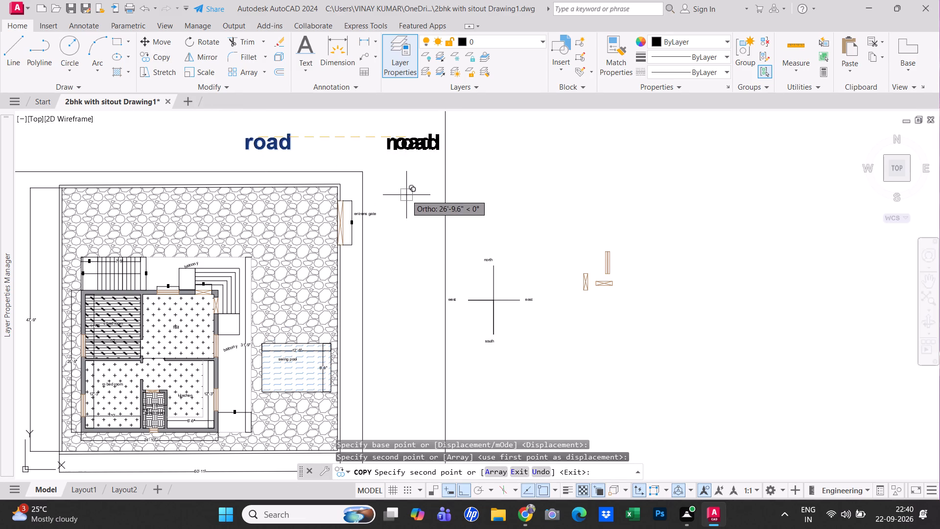
left_click(434, 205)
Move the copied road label straight south into the east road strip, level with the swimming pool.
left_click(410, 140)
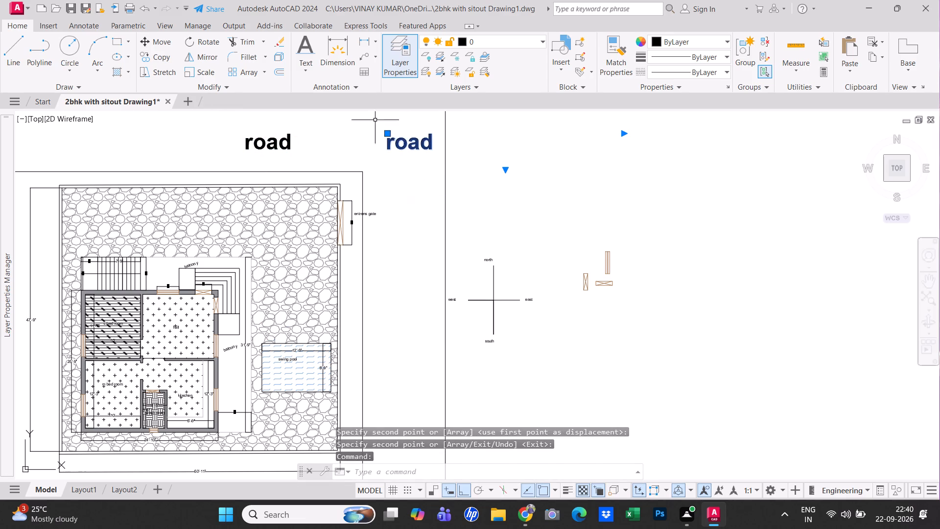
left_click(389, 137)
left_click(409, 363)
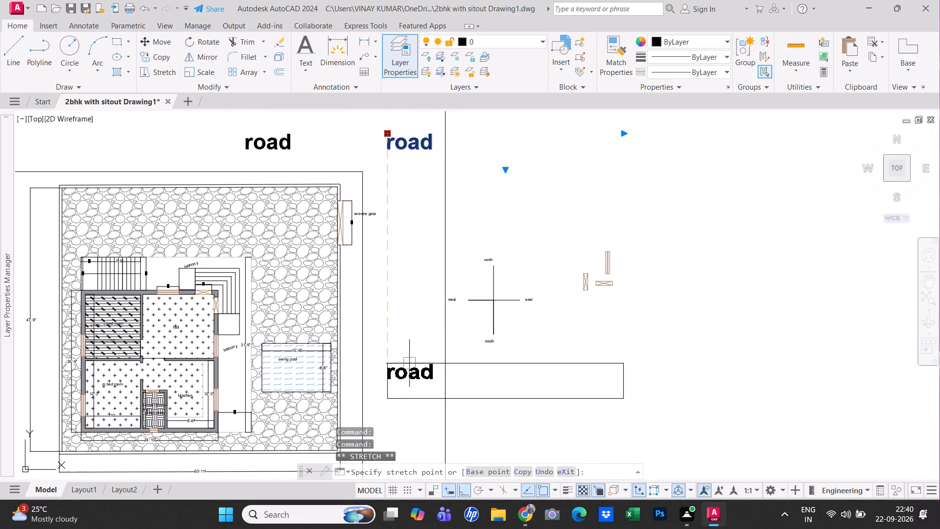
right_click(433, 273)
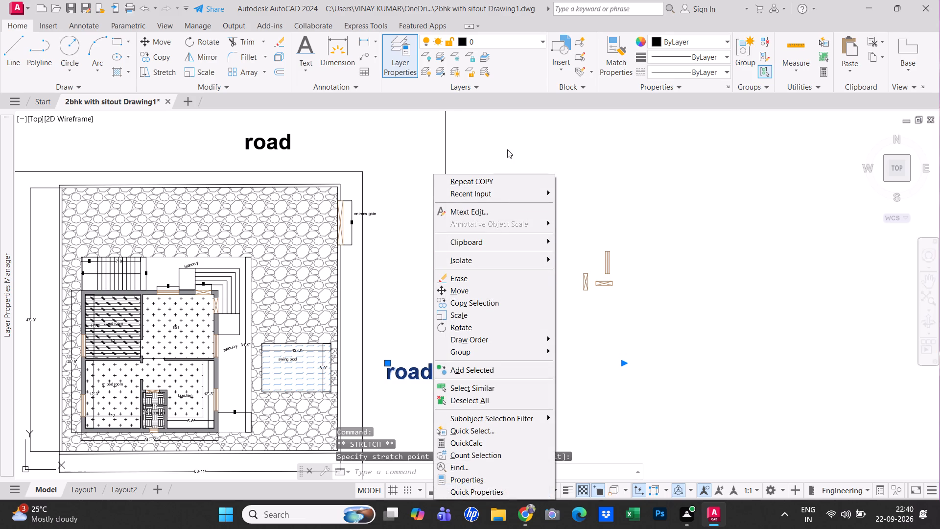
key("Escape")
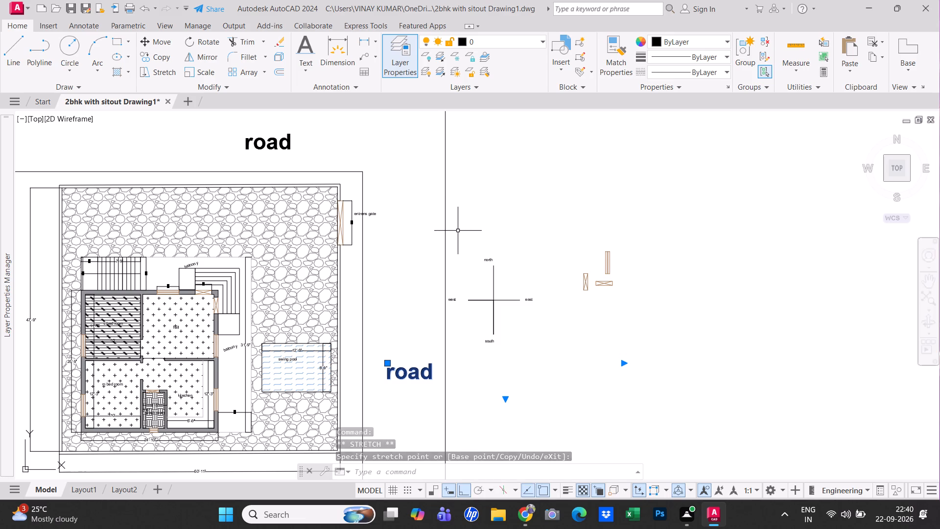
Draw a vertical line just west of the north road lines' open ends, extending beyond both of them.
scroll(356, 246, "down", 1)
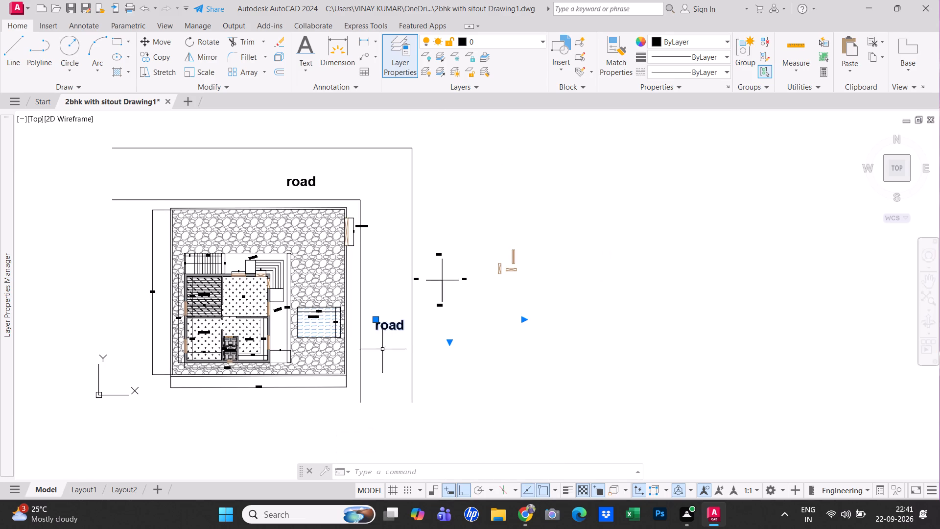
scroll(377, 394, "up", 1)
scroll(376, 391, "down", 1)
scroll(376, 230, "up", 1)
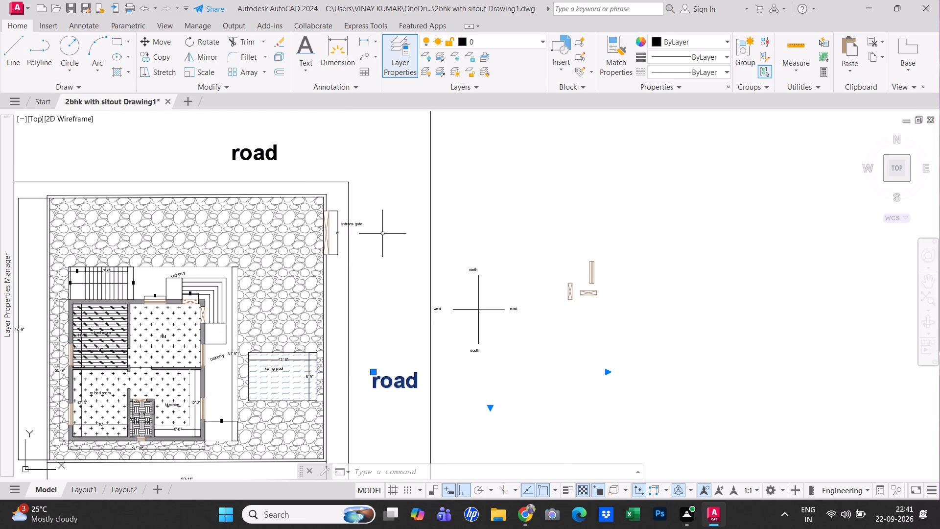
scroll(385, 237, "down", 1)
middle_click_drag(339, 223, 527, 228)
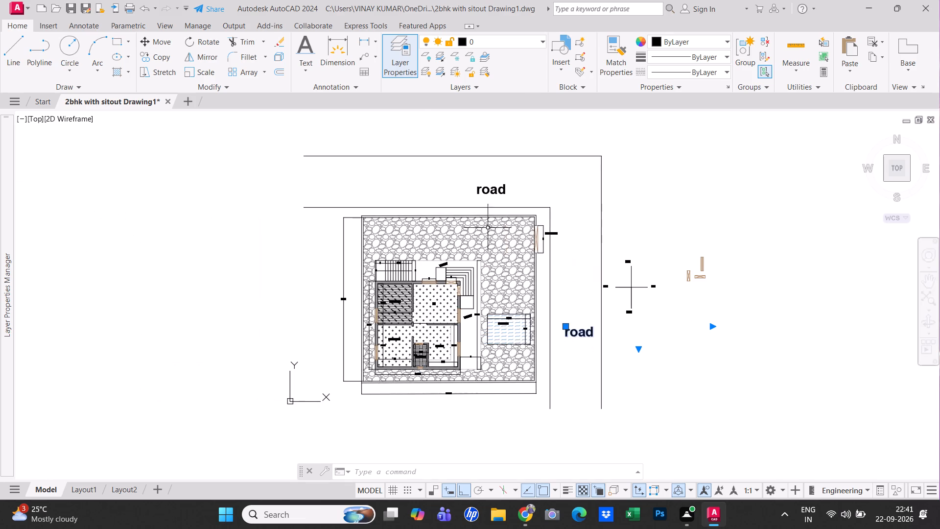
left_click(20, 60)
left_click(299, 267)
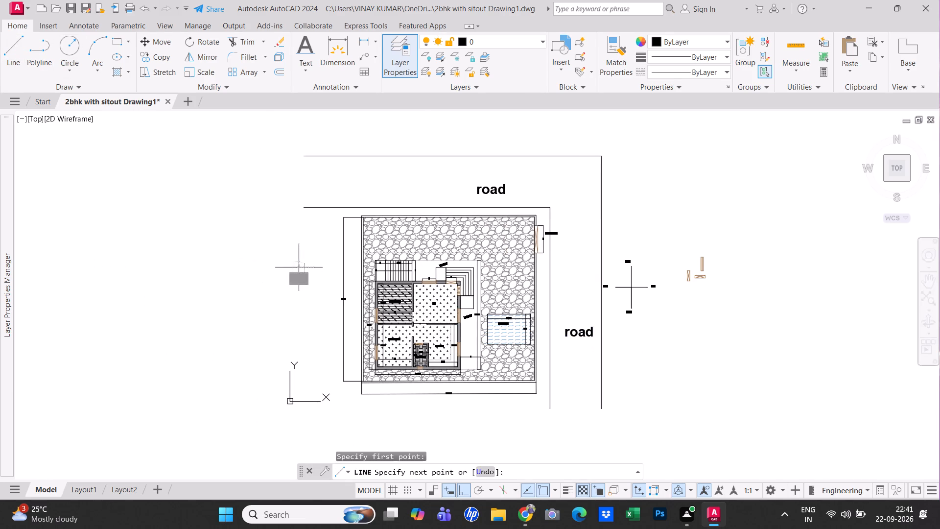
left_click(288, 116)
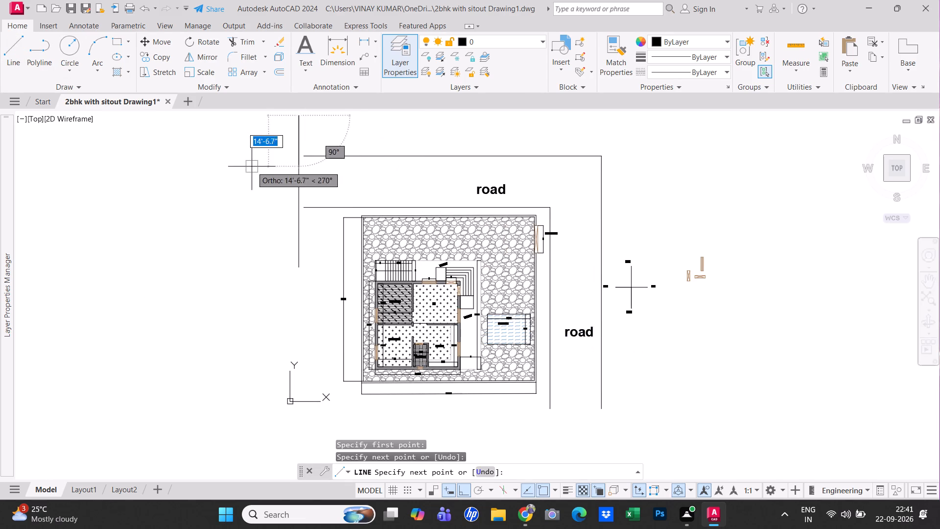
scroll(251, 182, "up", 1)
key("Escape")
Draw a line about 11'-10" east from the vertical end line between the north road lines, returning diagonally to the vertical line higher up.
middle_click_drag(365, 248, 372, 291)
right_click(374, 227)
left_click(434, 233)
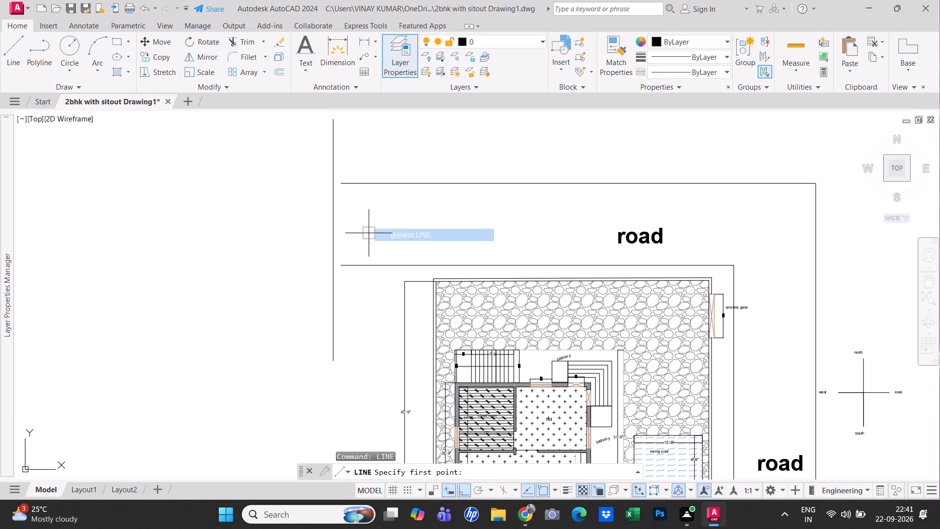
left_click(332, 224)
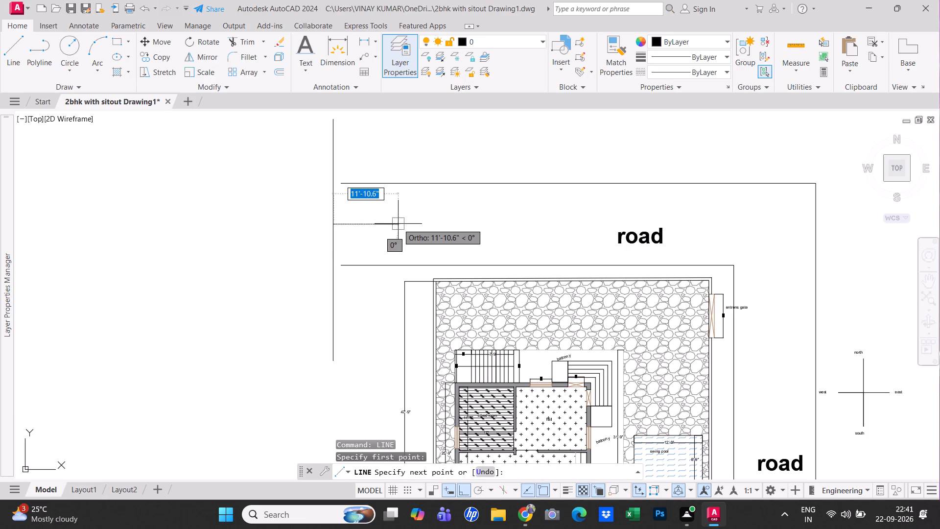
left_click(398, 224)
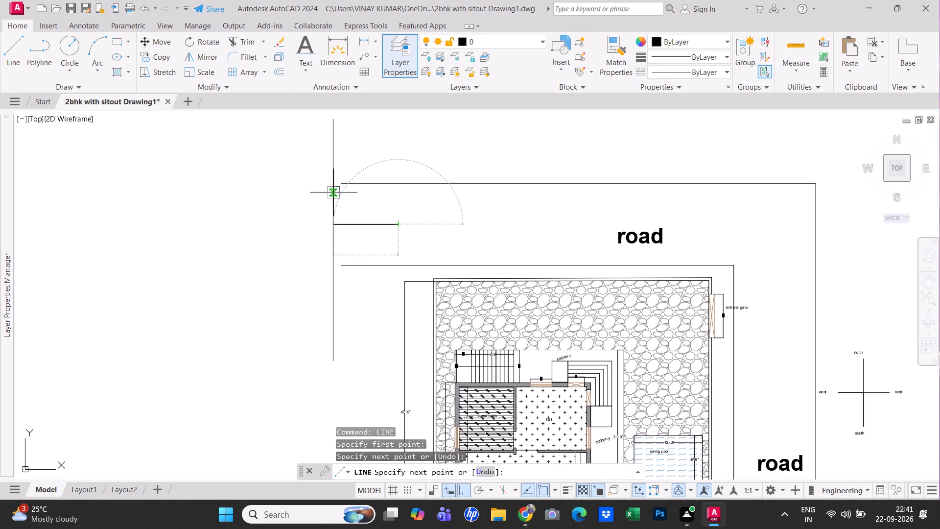
left_click(333, 192)
key("Escape")
Draw the zigzag's lower half: a horizontal line west from the vertical line, returning diagonally to it just above the lower north road line.
right_click(300, 239)
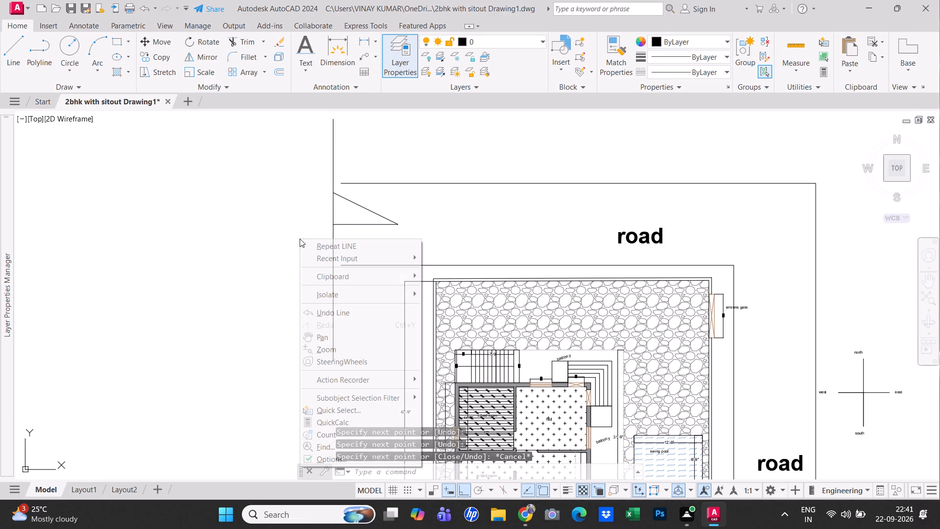
left_click(327, 245)
left_click(330, 227)
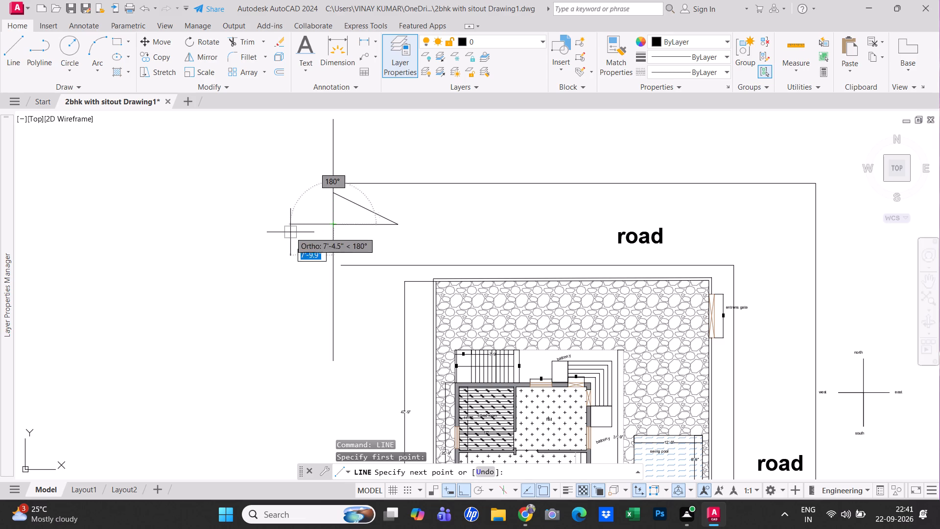
left_click(286, 232)
left_click(337, 254)
key("Escape")
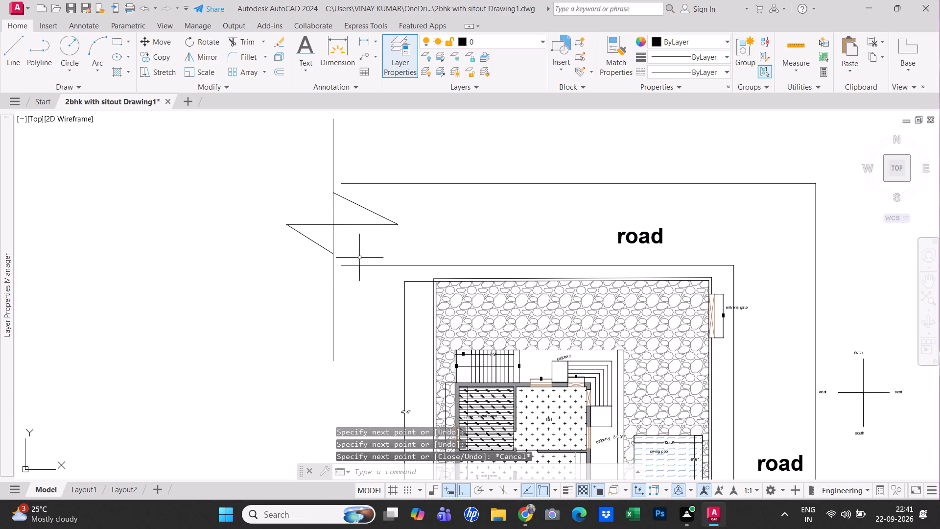
Trim away the part of the vertical line between the two diagonals, leaving a zigzag break line.
key("t")
type("r")
key("space")
left_click(377, 246)
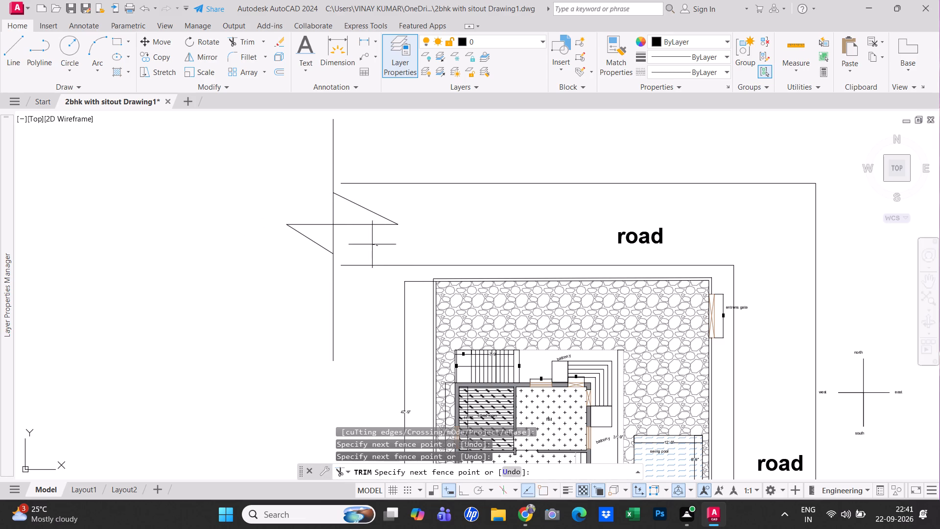
left_click(331, 241)
left_click_drag(329, 204, 341, 204)
left_click(341, 205)
key("Escape")
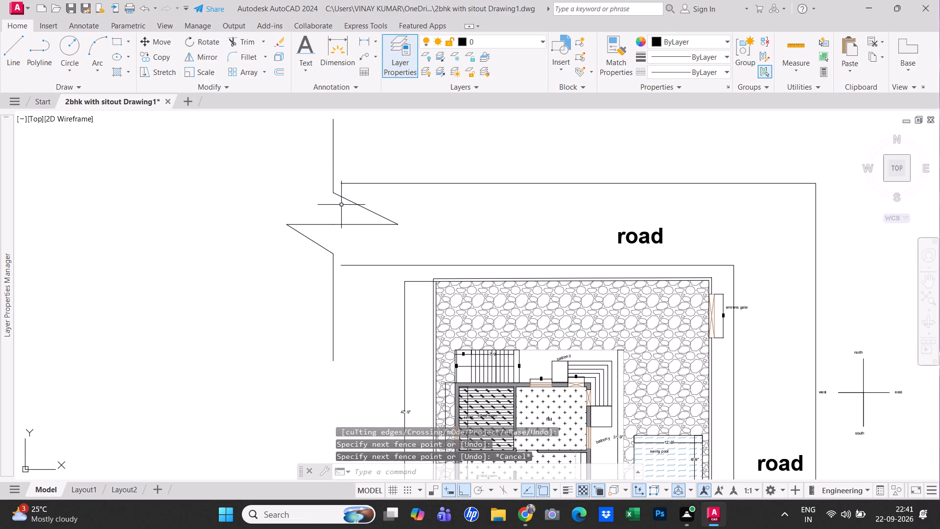
Extend both north road lines west to meet the break line.
key("Escape")
type("ex")
key("space")
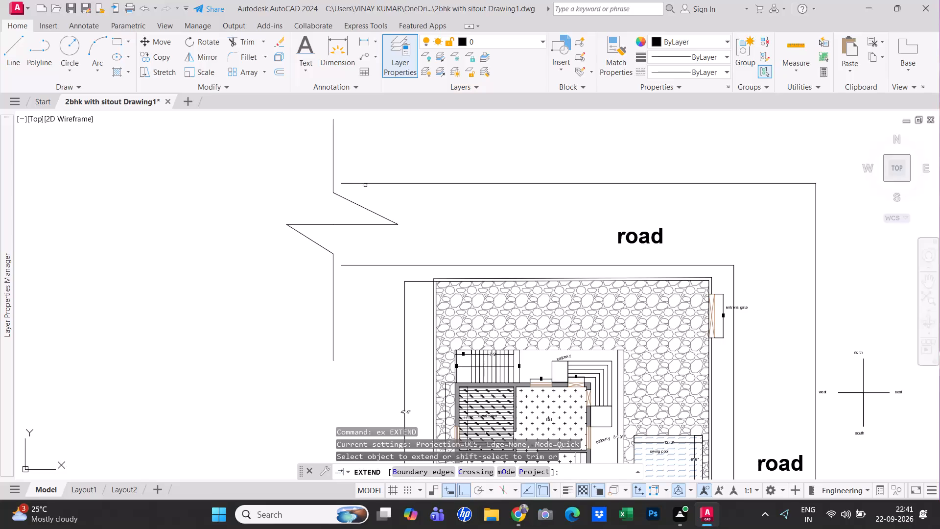
left_click(370, 185)
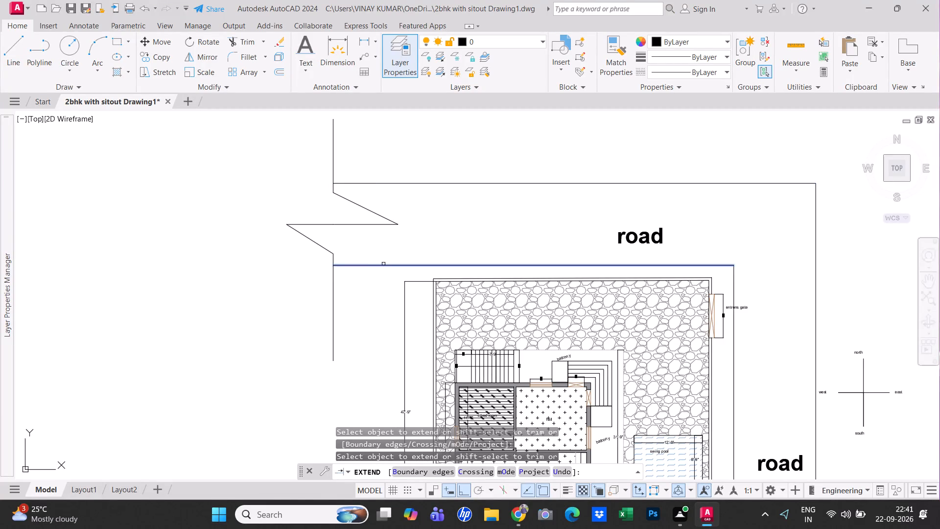
left_click(383, 264)
key("Escape")
key("grave")
key("Escape")
Copy the whole zigzag break line and paste it in the empty area southeast of the east road's open ends.
left_click(403, 249)
left_click(283, 212)
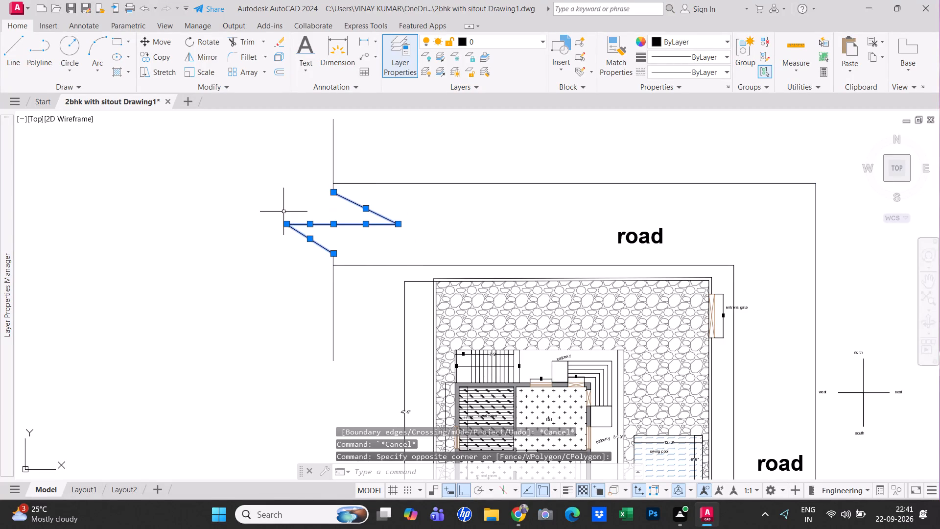
left_click(334, 159)
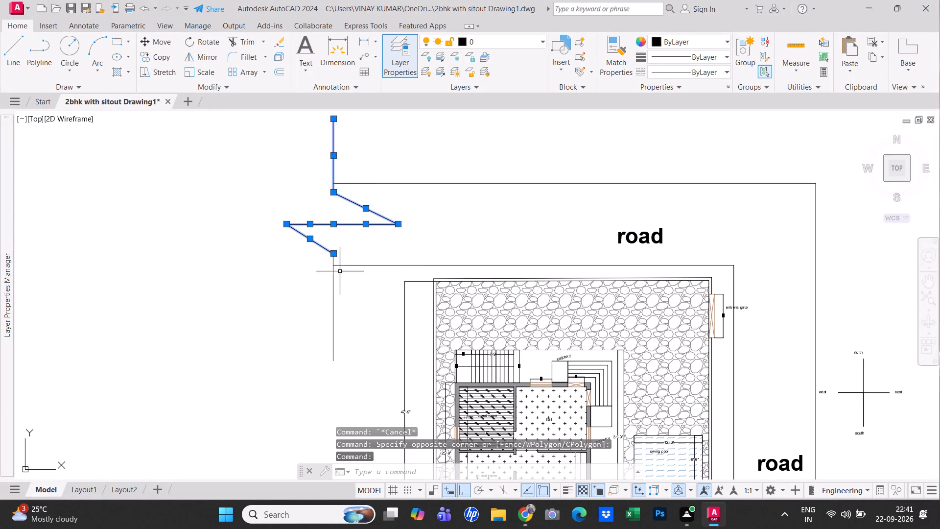
left_click(332, 283)
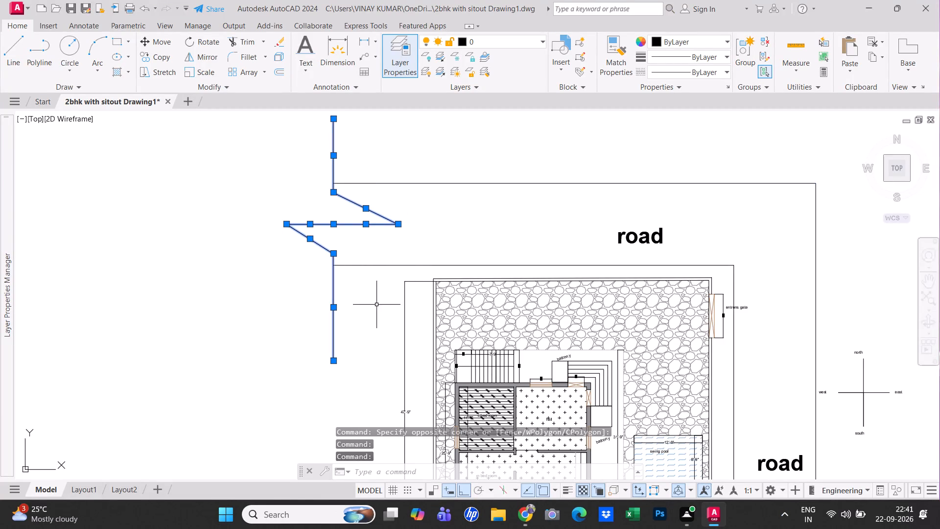
key("ctrl+c")
left_click(347, 309)
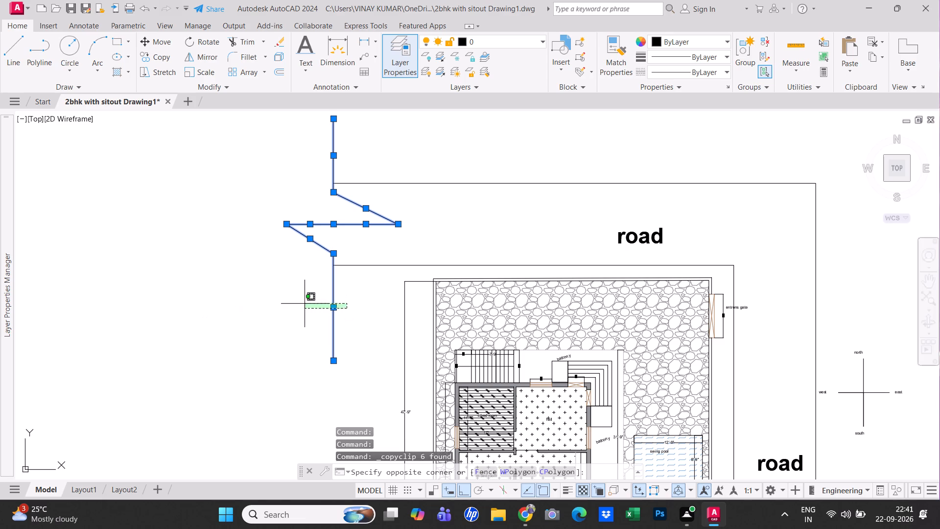
key("Escape")
scroll(363, 326, "down", 4)
scroll(373, 360, "up", 1)
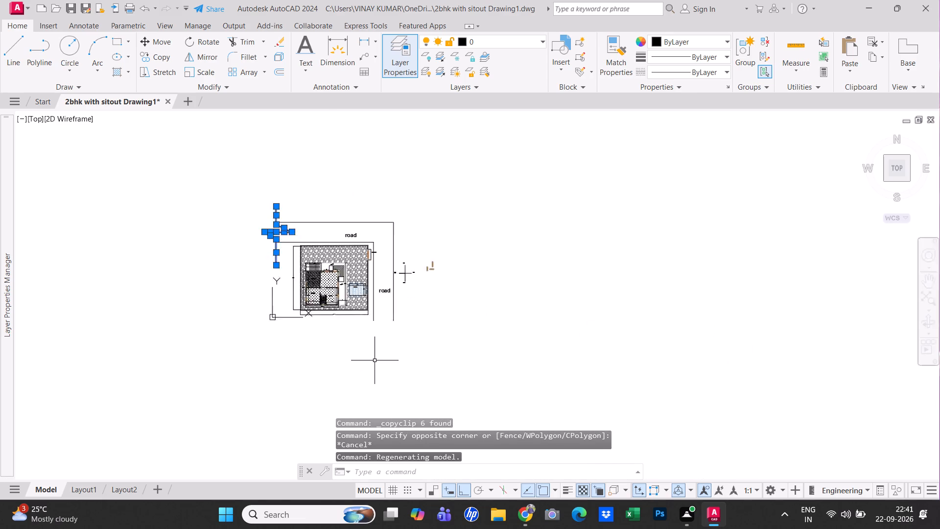
scroll(387, 366, "up", 2)
key("ctrl+v")
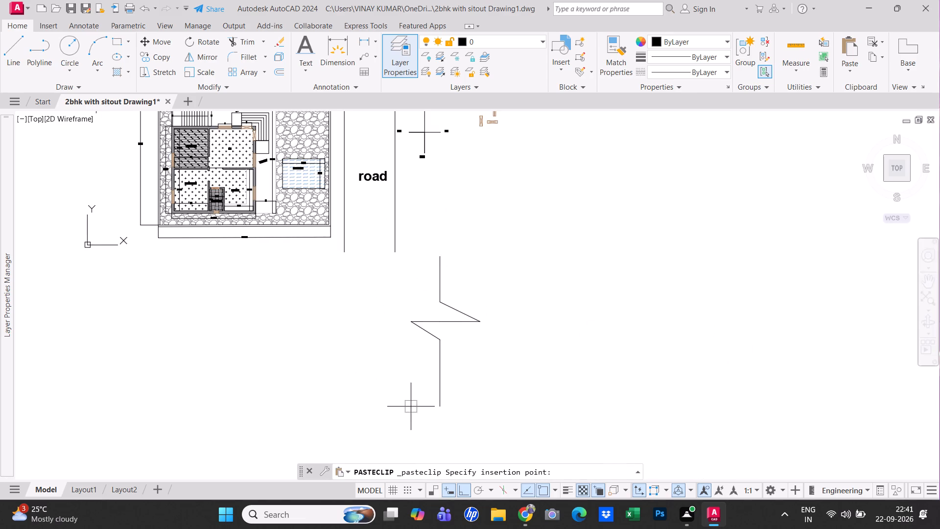
left_click(412, 404)
Group all six lines of the pasted break line into one object.
left_click_drag(463, 426, 462, 418)
left_click(418, 233)
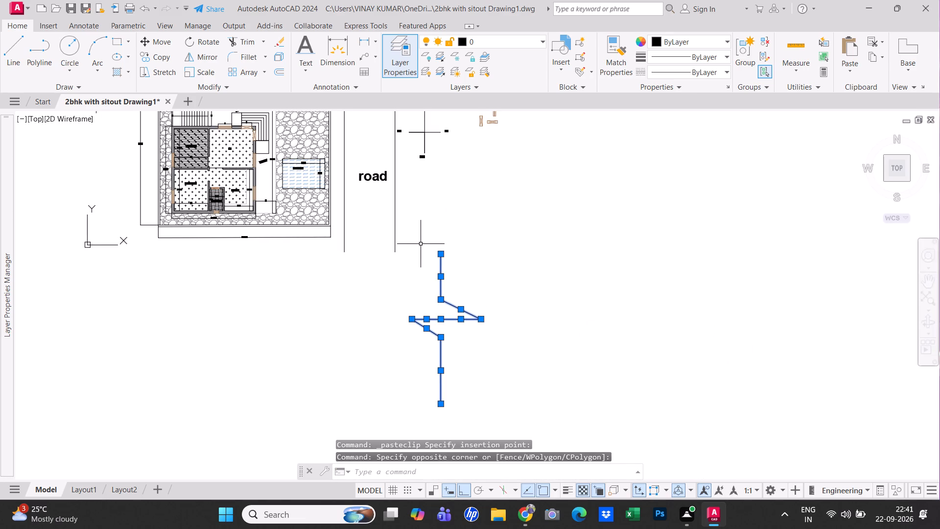
type("g")
key("space")
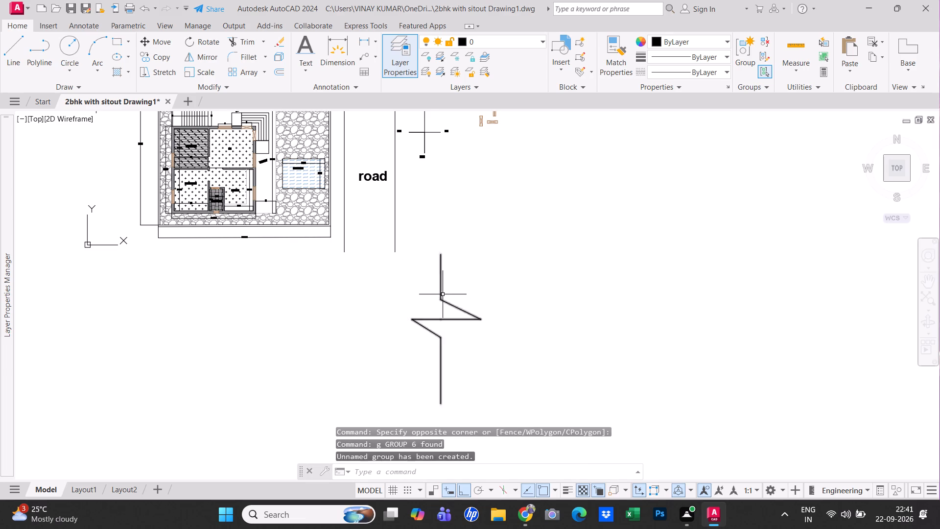
Rotate the grouped break line 90° counterclockwise so it lies horizontally.
left_click(443, 294)
left_click(428, 294)
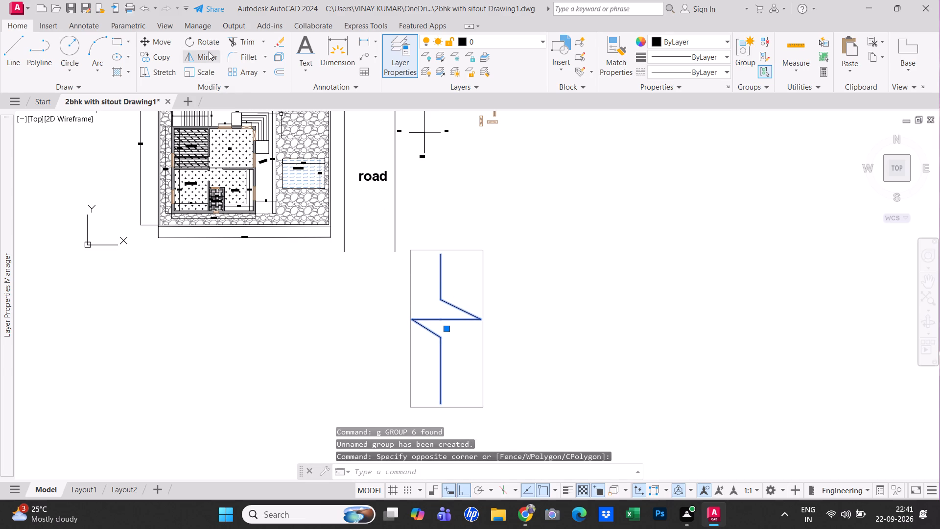
left_click(204, 47)
left_click(517, 294)
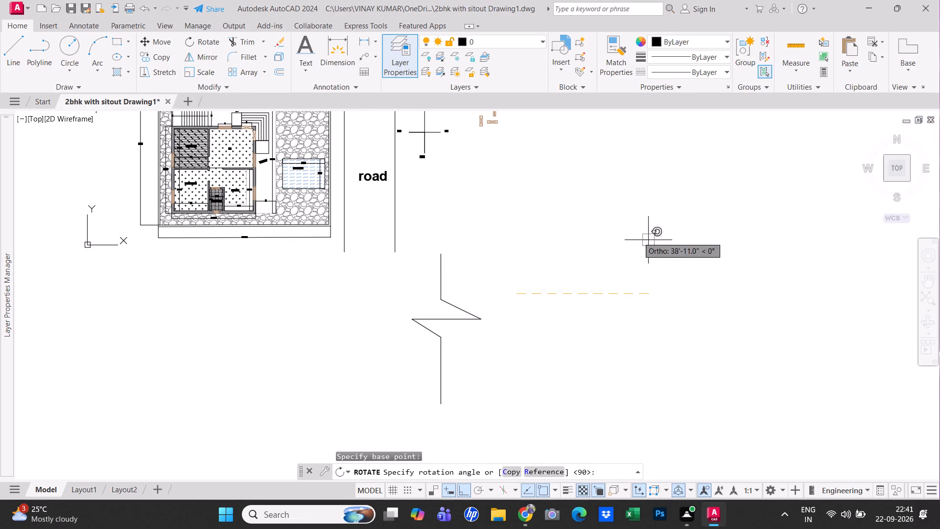
left_click(492, 242)
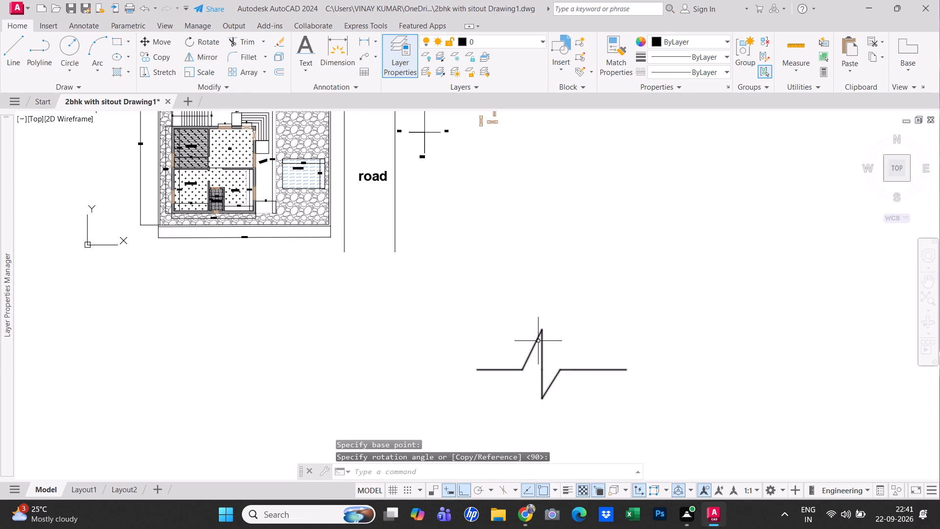
Move the rotated break line straight west until it is centred below the east road's open ends.
left_click(537, 339)
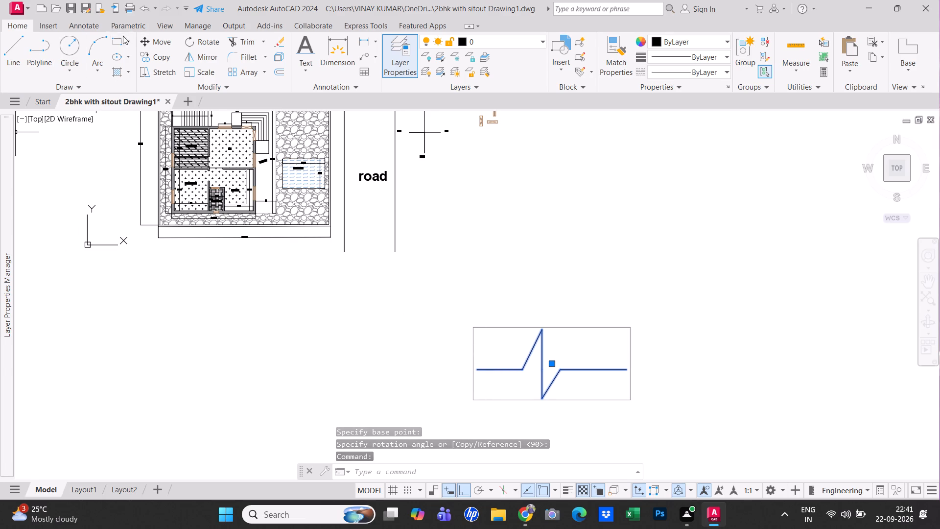
left_click(151, 46)
left_click(539, 343)
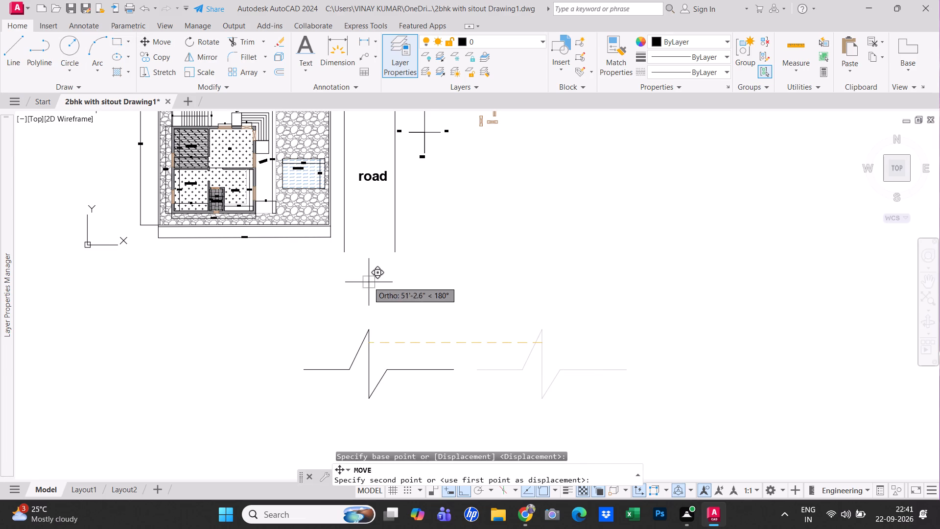
left_click(377, 287)
Shift the rotated break line straight north by about 21'-2", just below the ends of the east road lines.
left_click(377, 343)
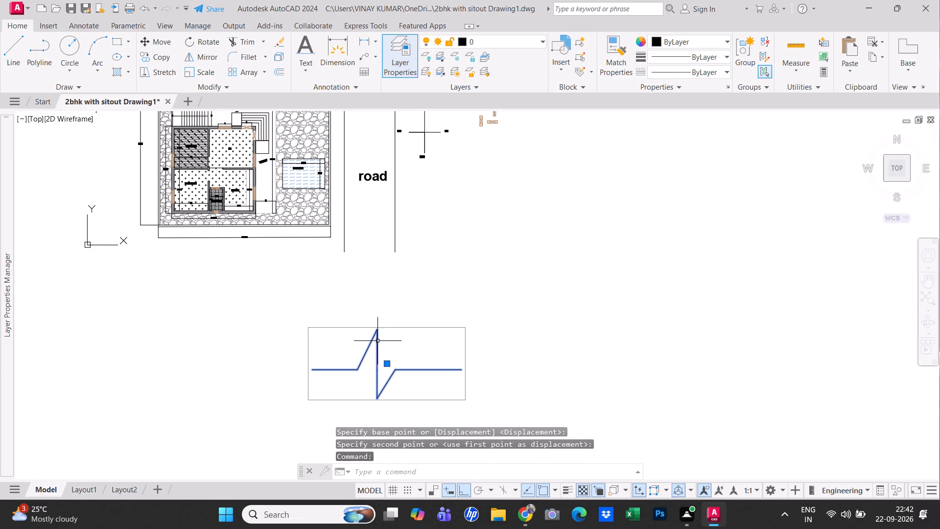
left_click(390, 363)
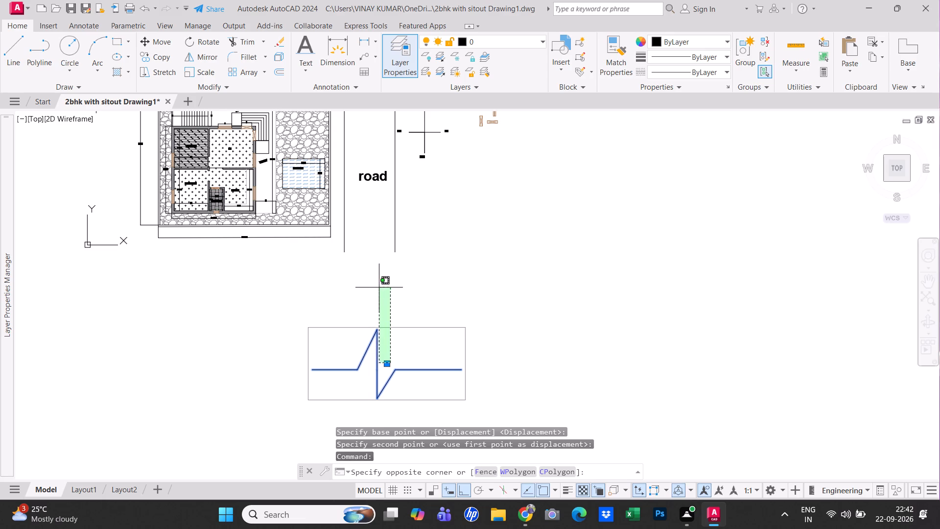
key("Escape")
left_click(386, 365)
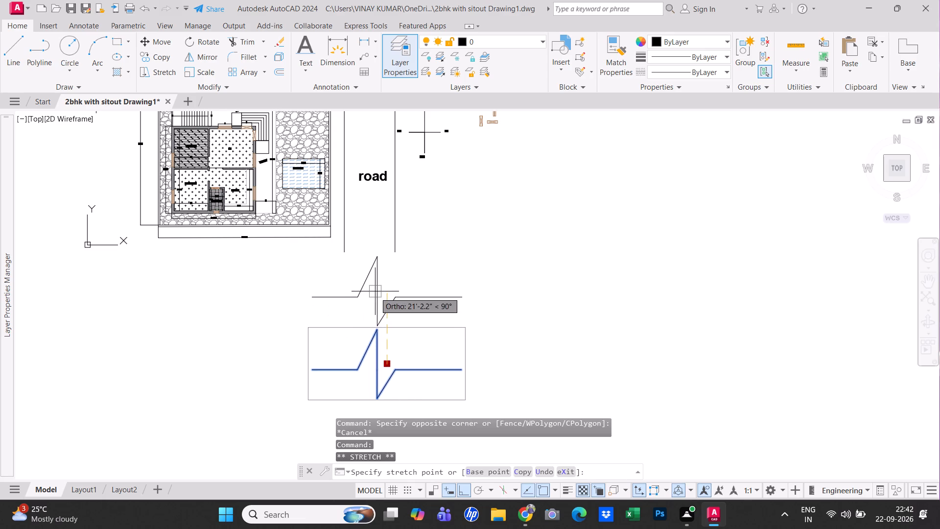
left_click(375, 291)
key("Escape")
Extend both east road lines south to meet the horizontal break line.
key("e")
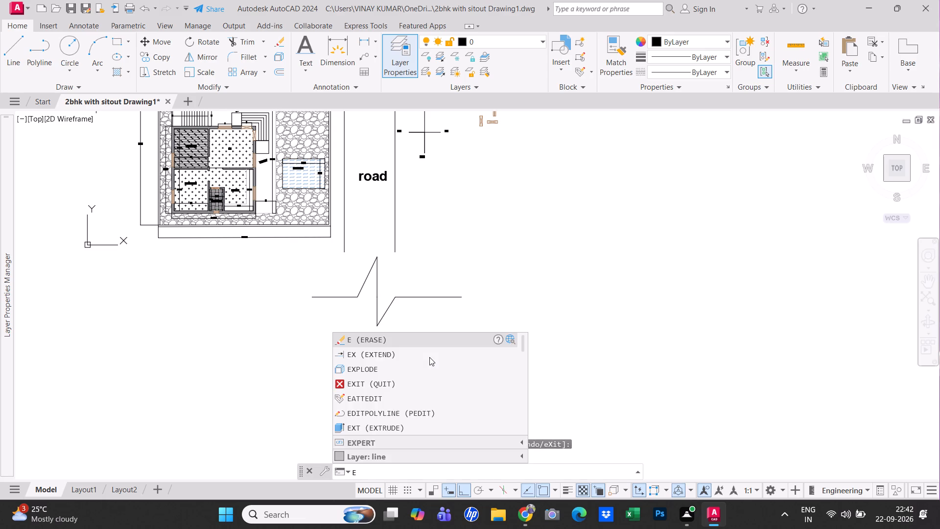
type("x")
key("space")
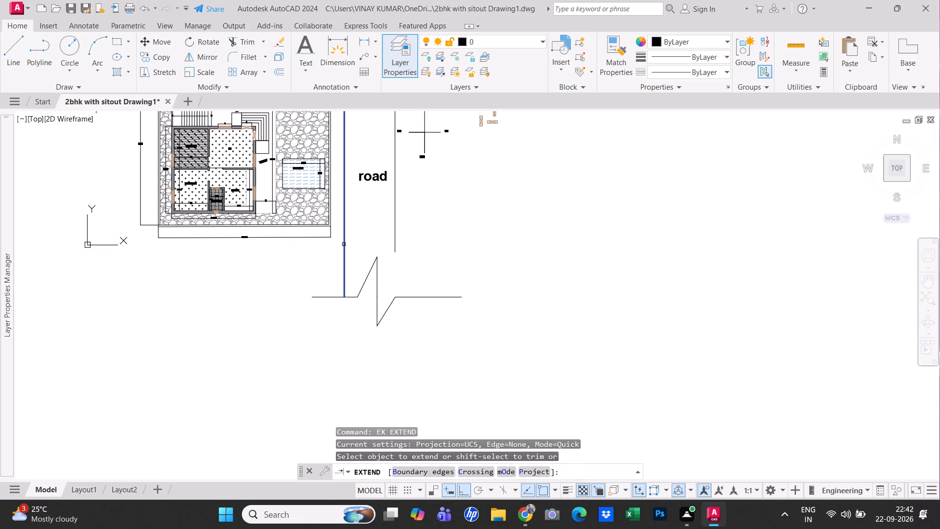
left_click(344, 244)
left_click(396, 248)
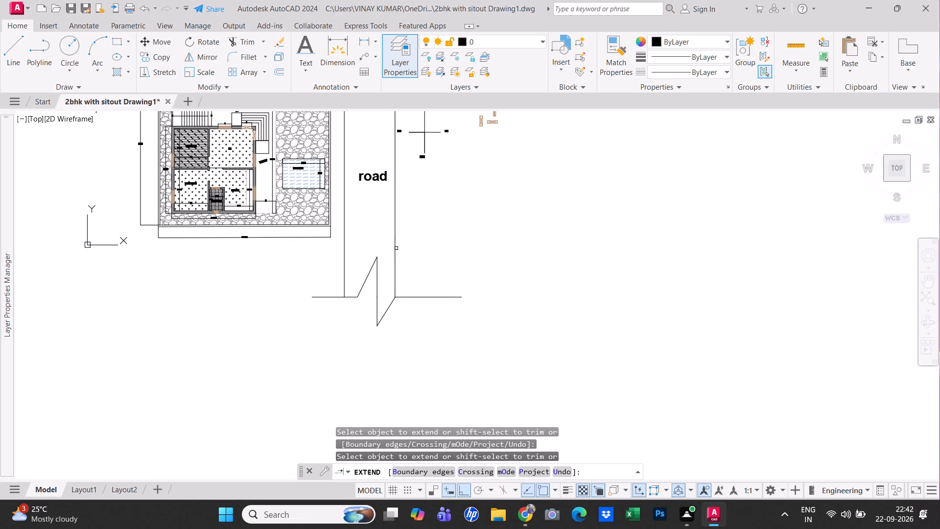
key("Escape")
key("Escape")
key("Escape")
scroll(412, 344, "down", 2)
key("Escape")
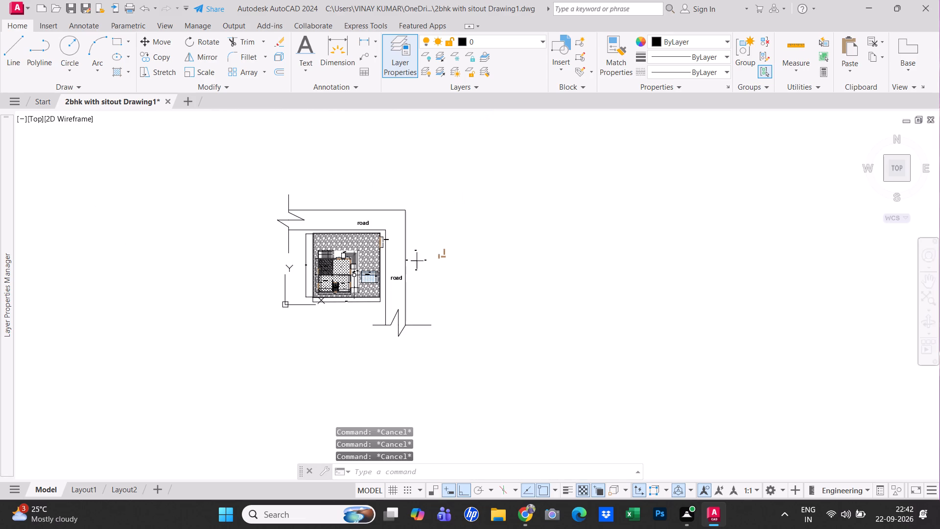
Stretch the east end of the north break line's middle segment along the road's centre to the middle of the road corner.
scroll(367, 222, "up", 2)
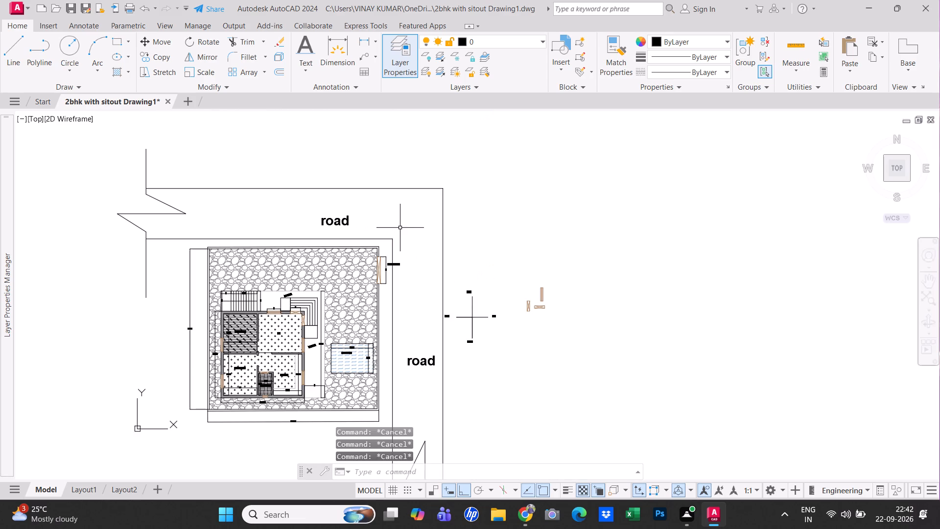
left_click(146, 214)
key("Escape")
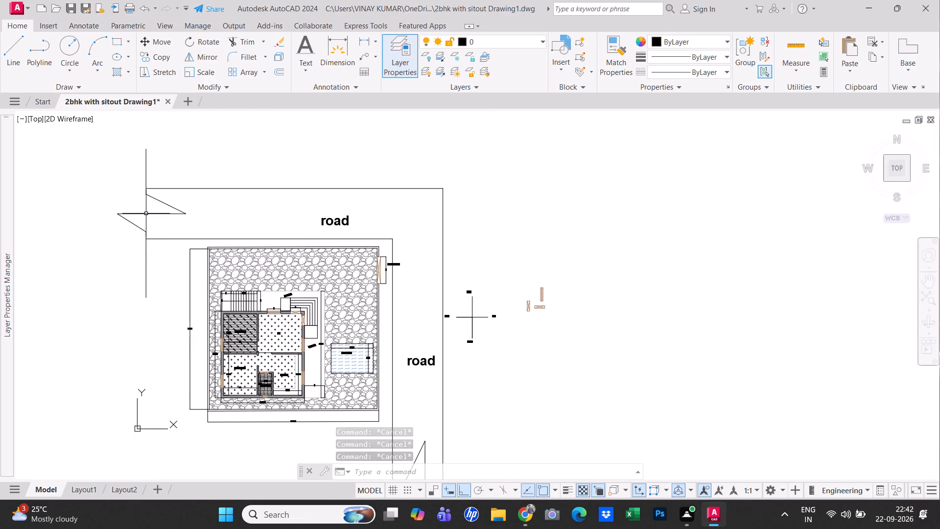
left_click(150, 213)
left_click(188, 212)
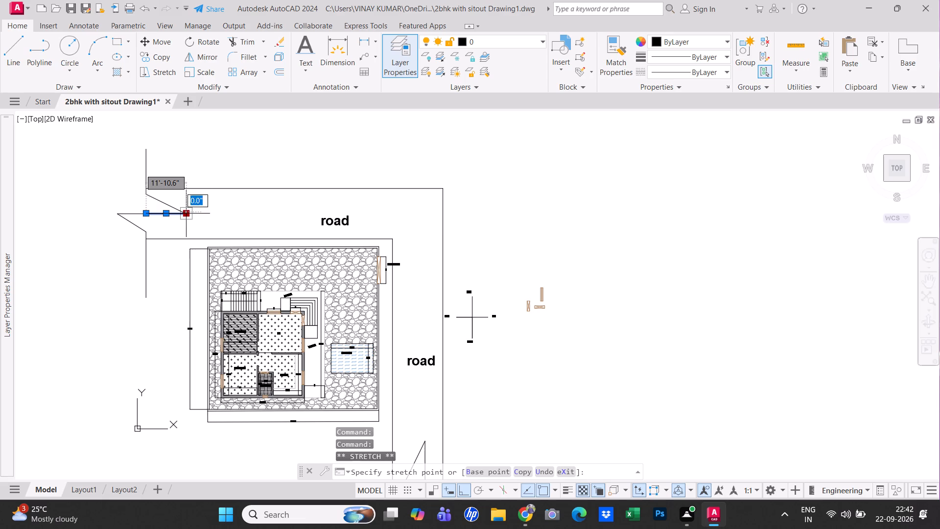
left_click(415, 216)
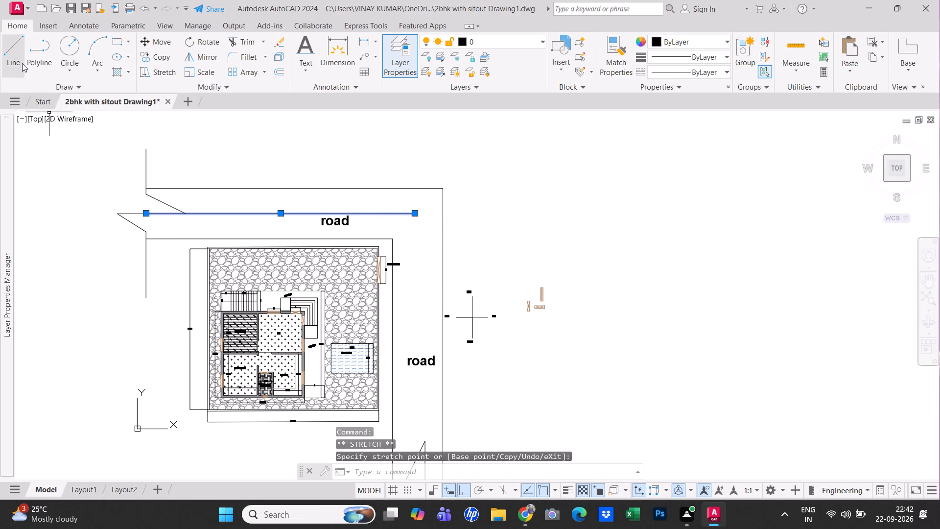
Draw the east road's centre line from the middle of the road corner straight south past the horizontal break line.
left_click(22, 63)
left_click(415, 214)
middle_click_drag(428, 373, 428, 369)
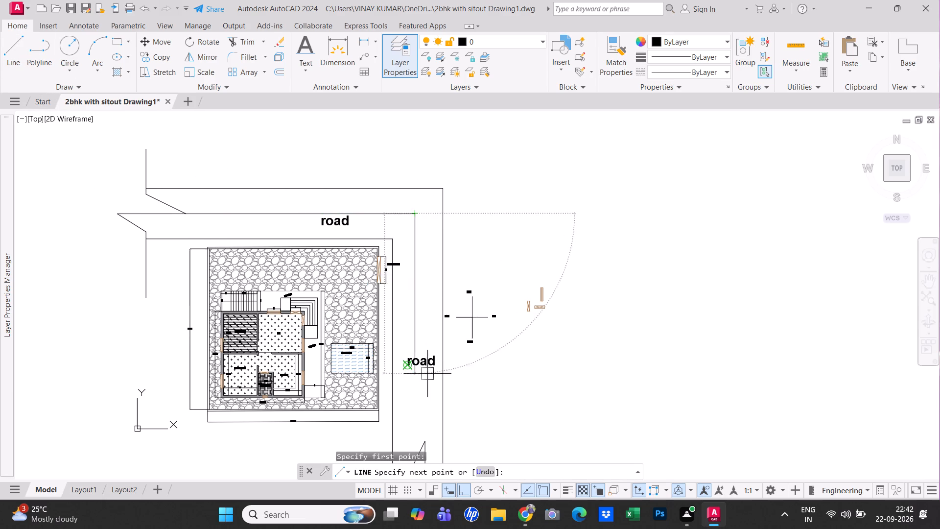
middle_click_drag(428, 369, 428, 294)
left_click(416, 405)
key("Escape")
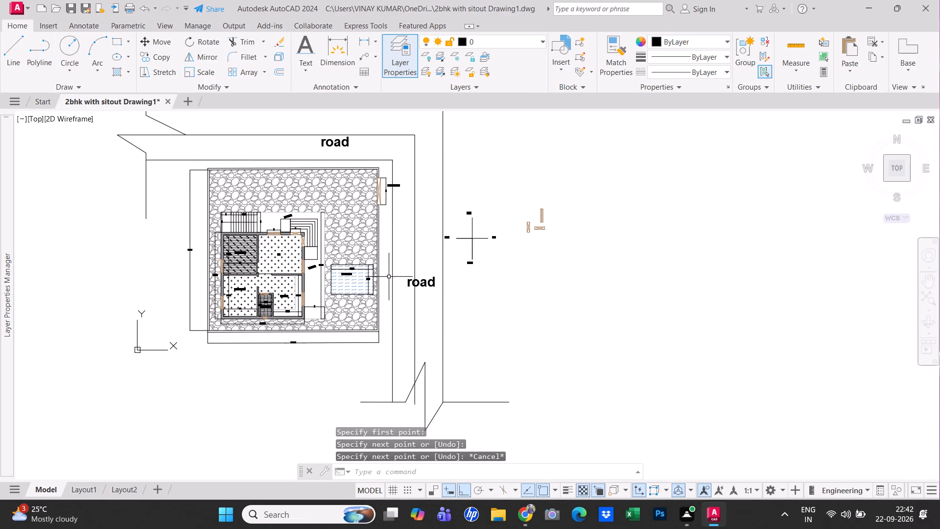
middle_click_drag(395, 256, 413, 353)
key("Escape")
key("Escape")
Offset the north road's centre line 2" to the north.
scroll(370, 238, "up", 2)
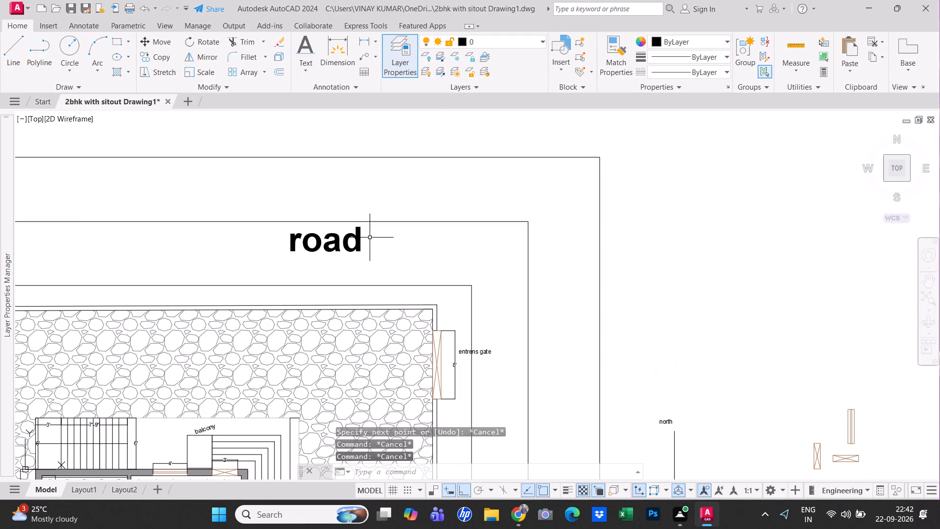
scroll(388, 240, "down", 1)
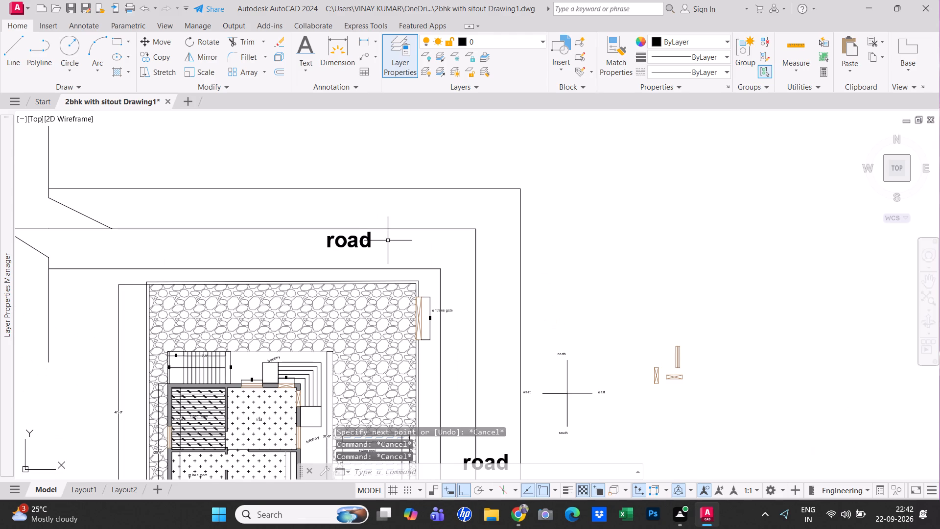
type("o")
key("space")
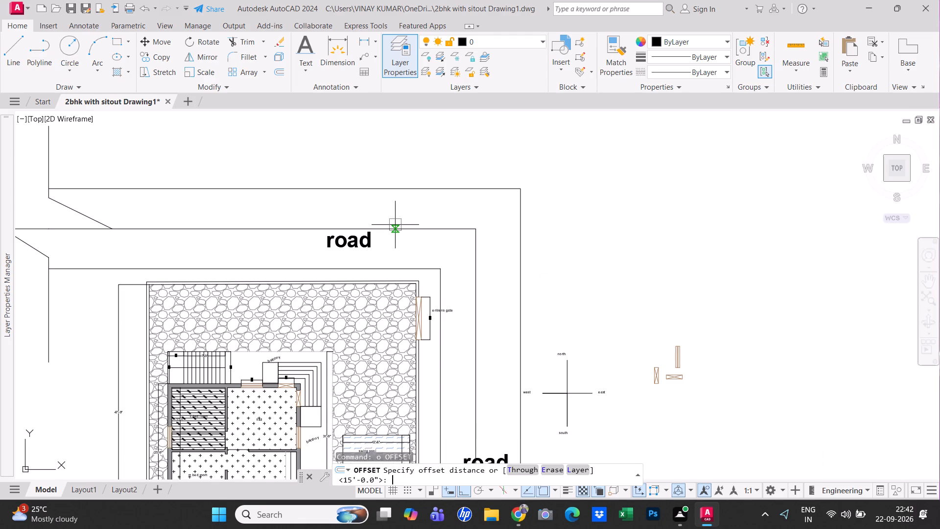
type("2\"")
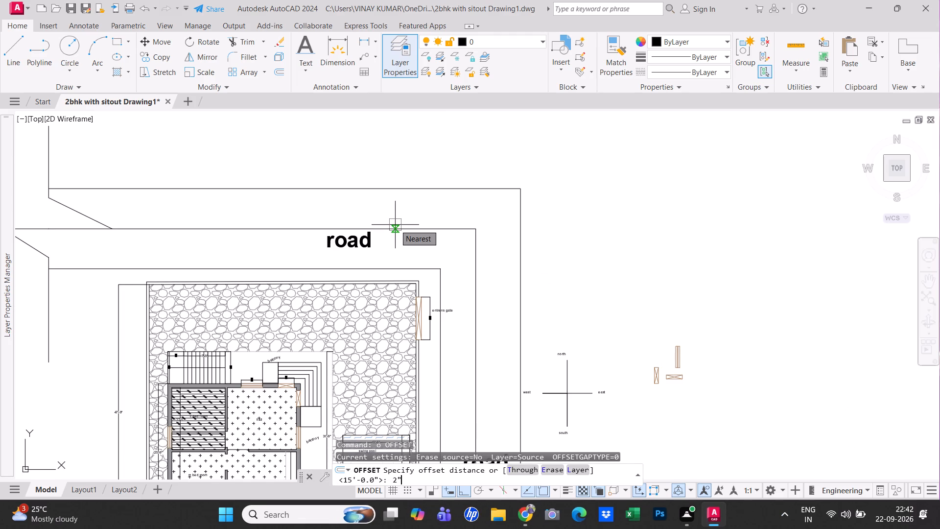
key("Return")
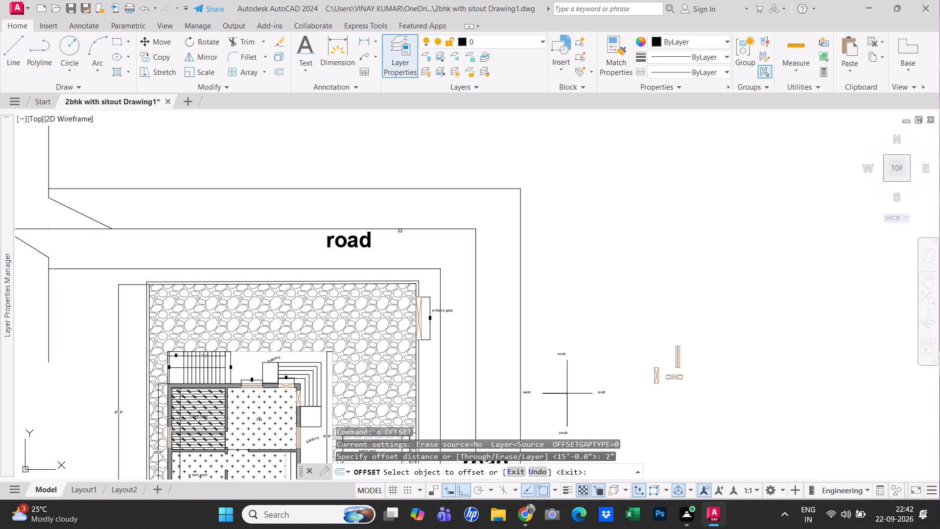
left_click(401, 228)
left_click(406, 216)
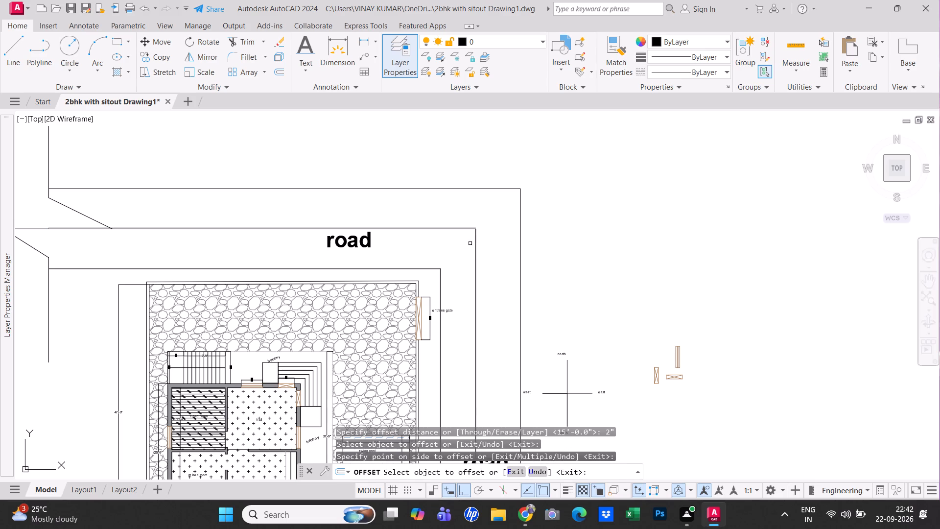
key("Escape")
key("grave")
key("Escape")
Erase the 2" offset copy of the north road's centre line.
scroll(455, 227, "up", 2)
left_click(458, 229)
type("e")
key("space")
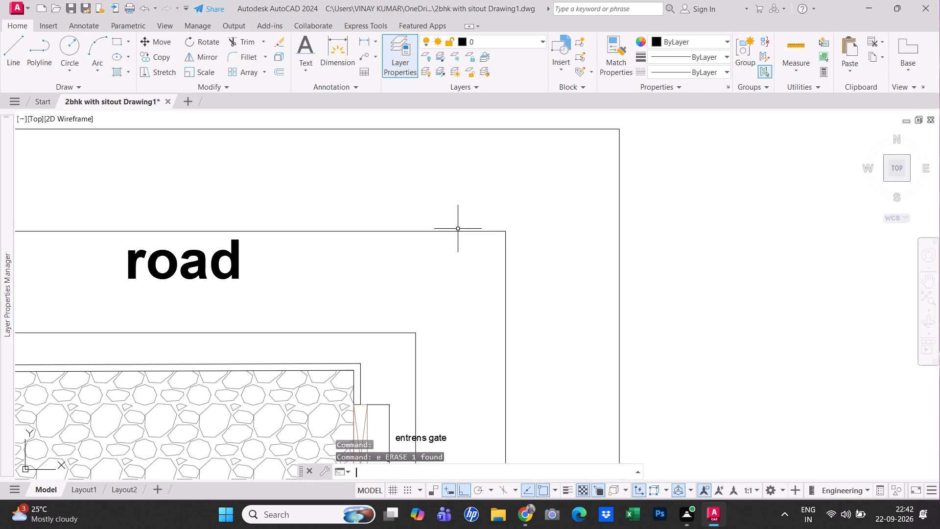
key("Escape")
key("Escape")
Offset the north road's centre line 6" north and the east road's centre line 6" east.
type("o 6\"")
key("Return")
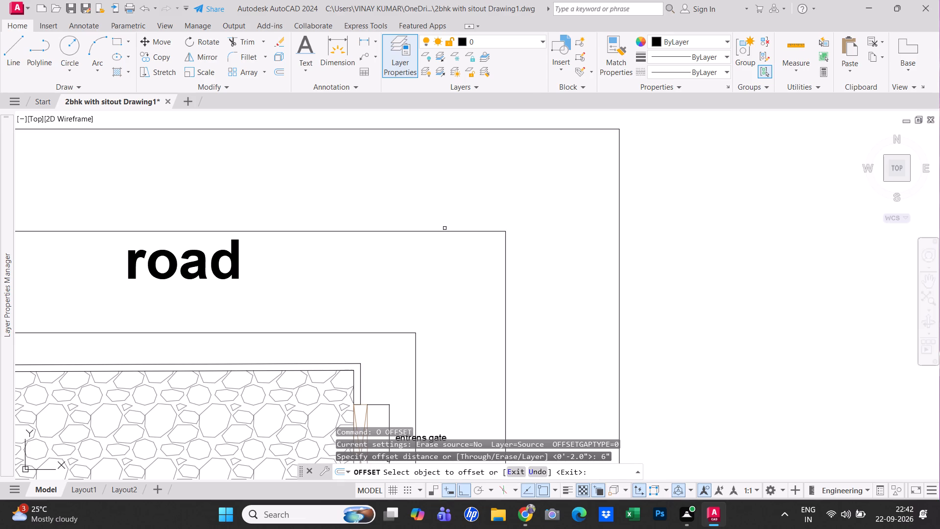
left_click(444, 232)
left_click(454, 216)
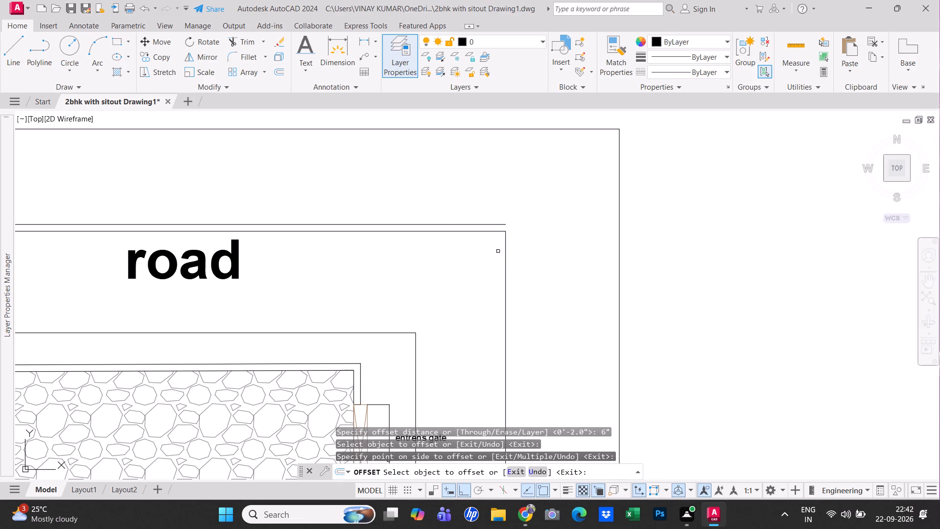
left_click(505, 248)
left_click(521, 248)
key("Escape")
Fillet the two outer centre lines with zero radius so they meet in a sharp corner.
key("f")
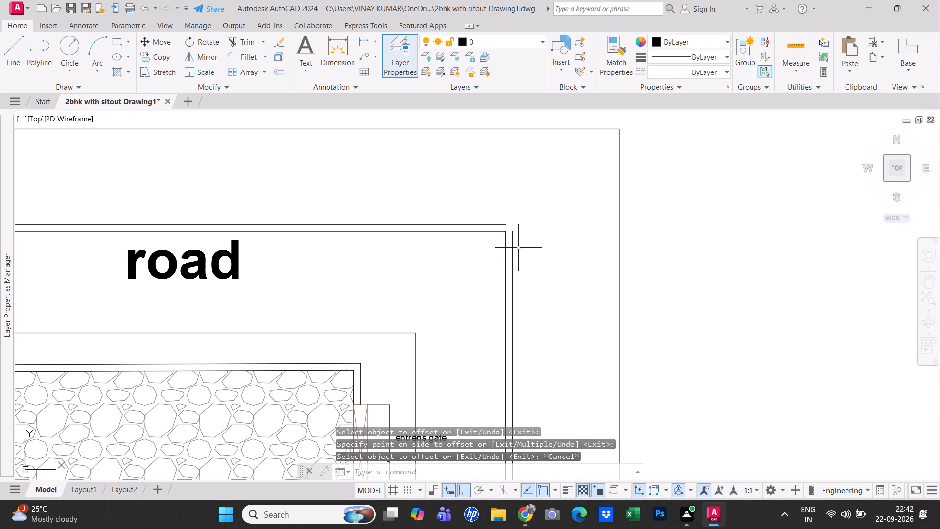
key("space")
left_click(513, 240)
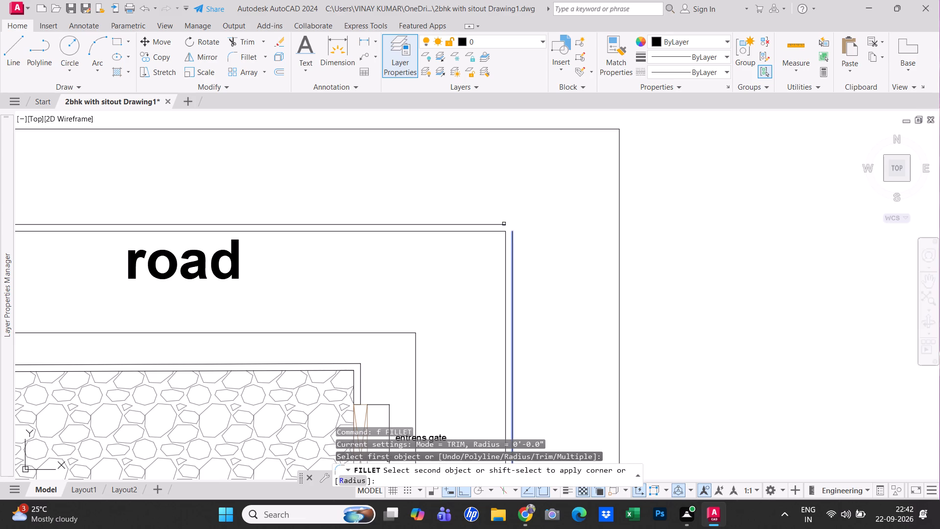
left_click(504, 224)
key("Escape")
scroll(532, 240, "down", 4)
key("Escape")
Shorten the west end of the north road's outer centre line to the diagonal of the zigzag break line.
scroll(531, 254, "up", 1)
scroll(308, 249, "up", 2)
scroll(253, 231, "up", 1)
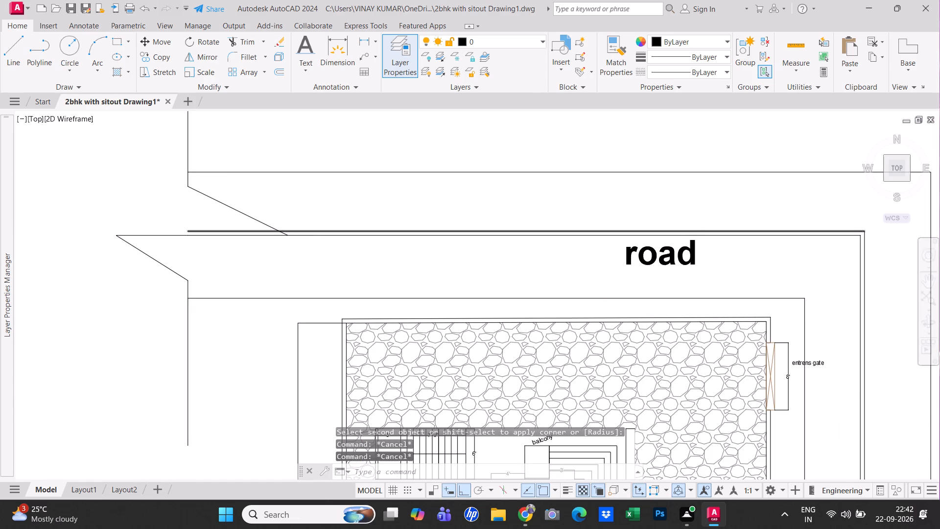
left_click(252, 231)
left_click(151, 233)
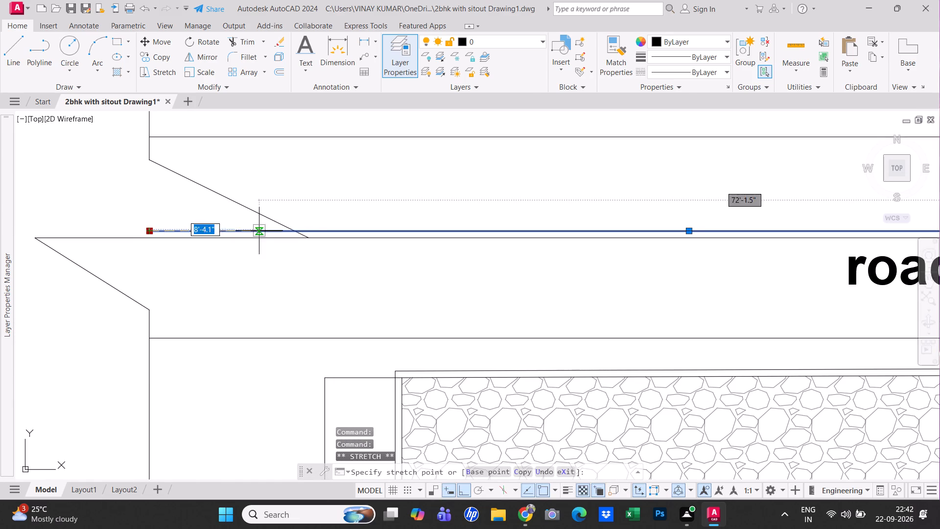
left_click(296, 231)
key("Escape")
Shorten the south ends of both east road centre lines to the diagonal of the south zigzag break line.
scroll(265, 238, "down", 3)
middle_click_drag(410, 318, 371, 233)
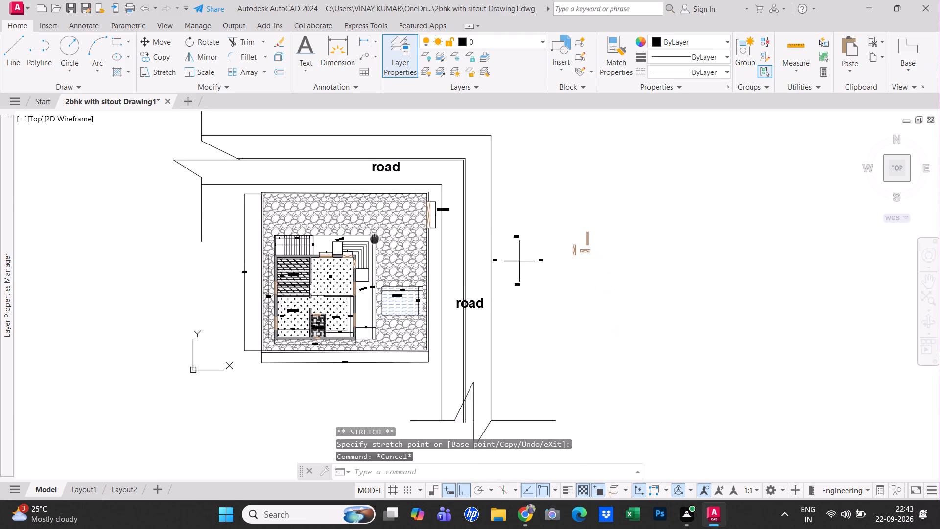
middle_click_drag(371, 233, 368, 225)
scroll(458, 408, "up", 3)
left_click_drag(463, 413, 463, 413)
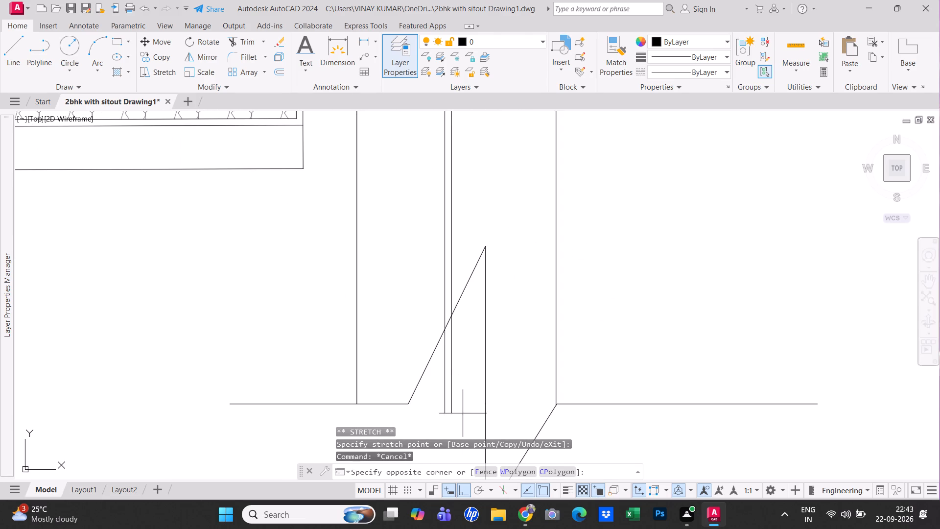
left_click_drag(463, 413, 441, 398)
left_click(430, 379)
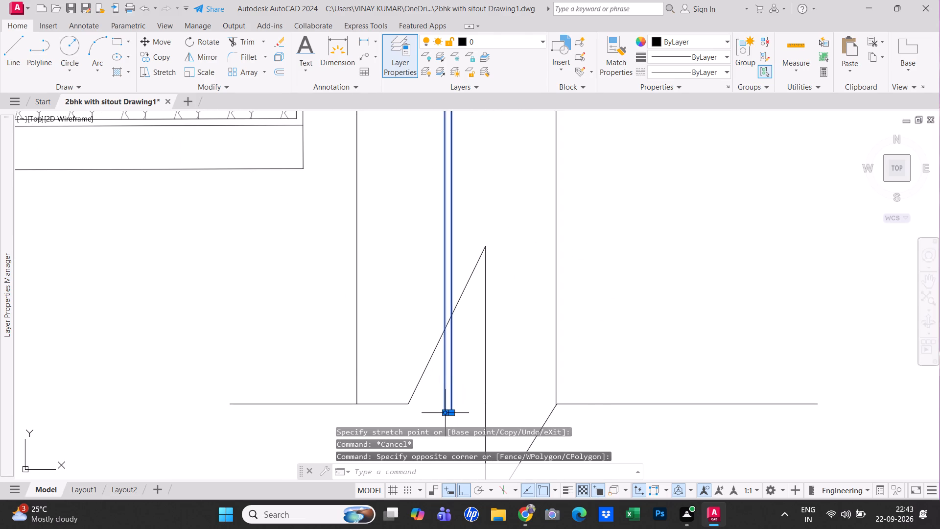
left_click(446, 412)
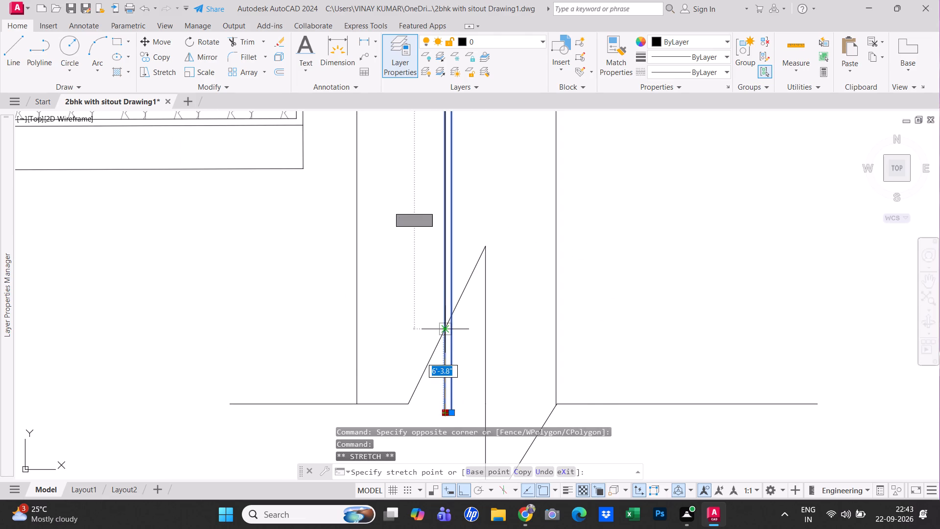
left_click(444, 328)
left_click(451, 413)
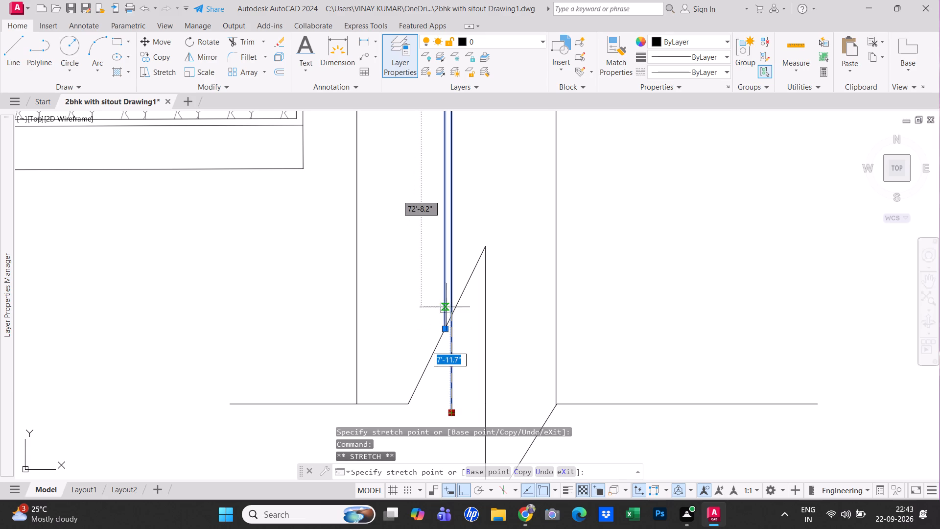
left_click(452, 316)
key("Escape")
scroll(455, 350, "down", 3)
key("Escape")
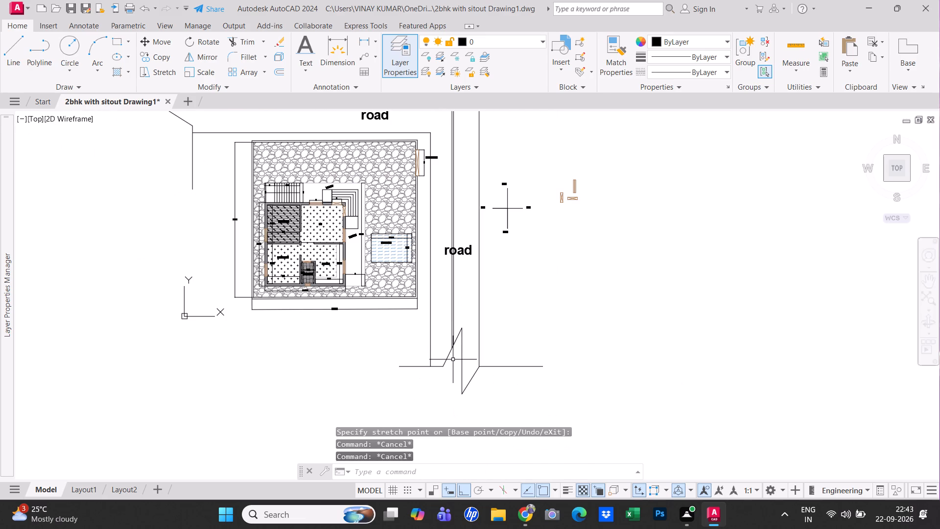
Hatch the inner half of the north and east roads with the SOLID pattern in colour 8.
type("h")
key("space")
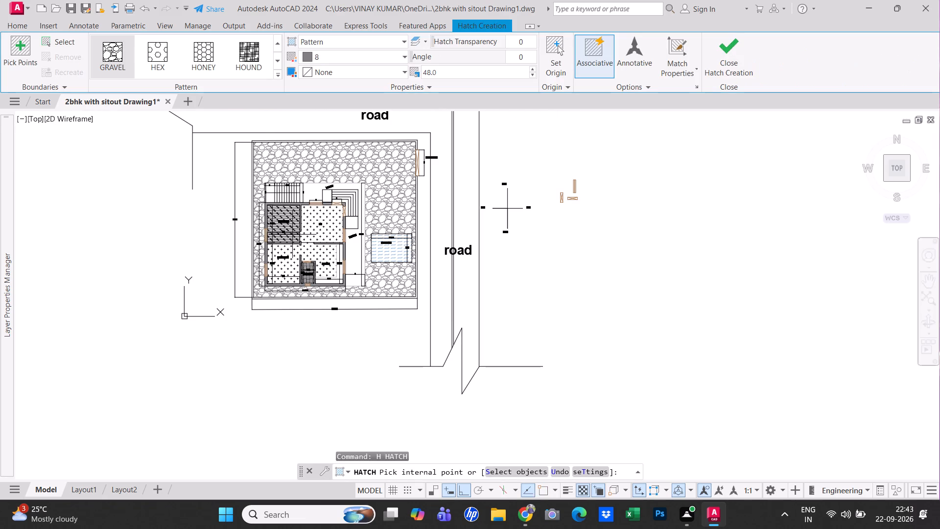
scroll(138, 64, "down", 1)
scroll(138, 64, "up", 15)
scroll(138, 64, "down", 1)
scroll(138, 64, "up", 6)
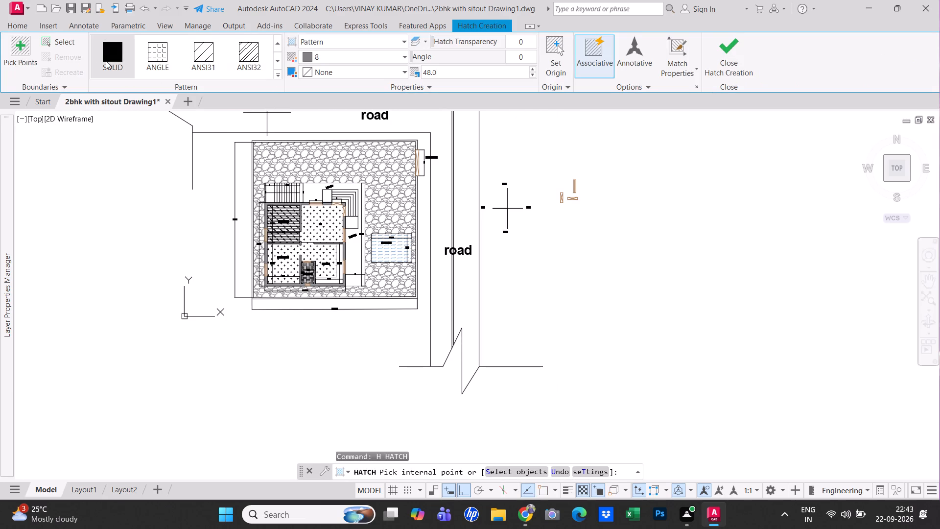
left_click(106, 61)
left_click(443, 204)
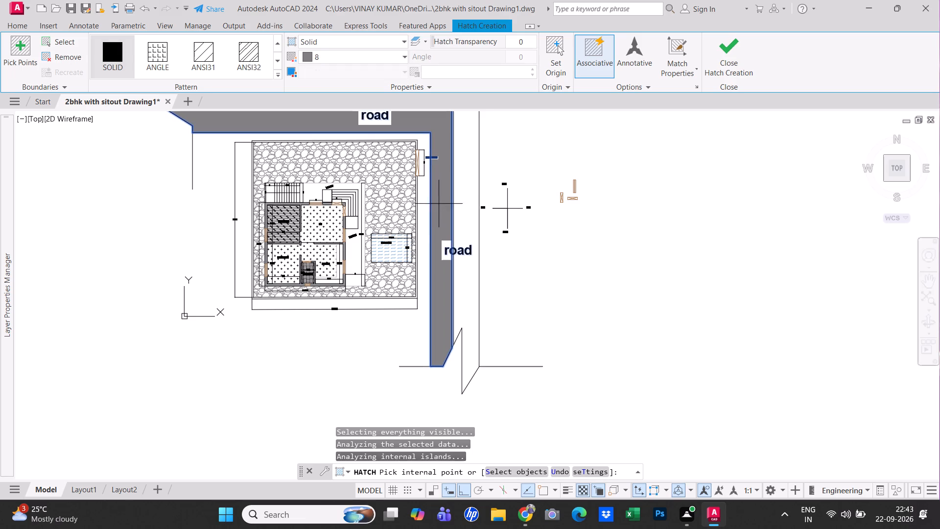
left_click(426, 215)
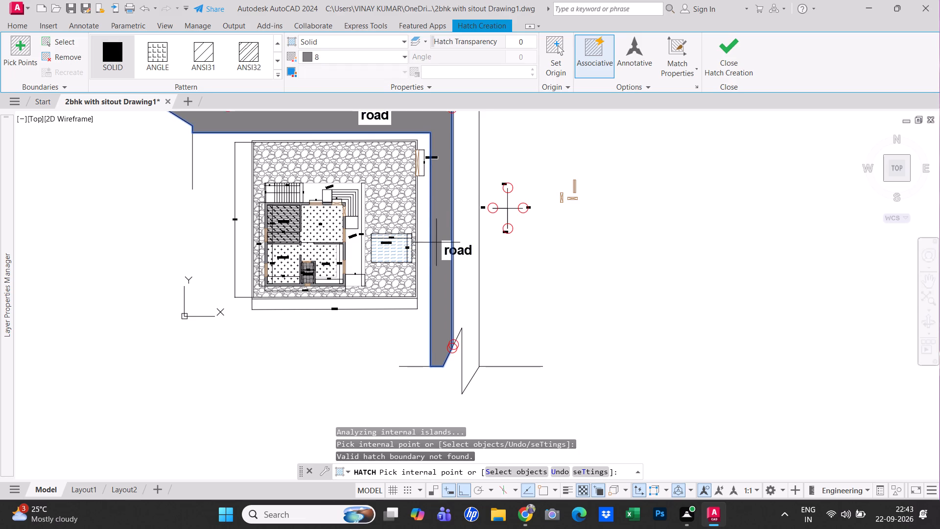
key("Escape")
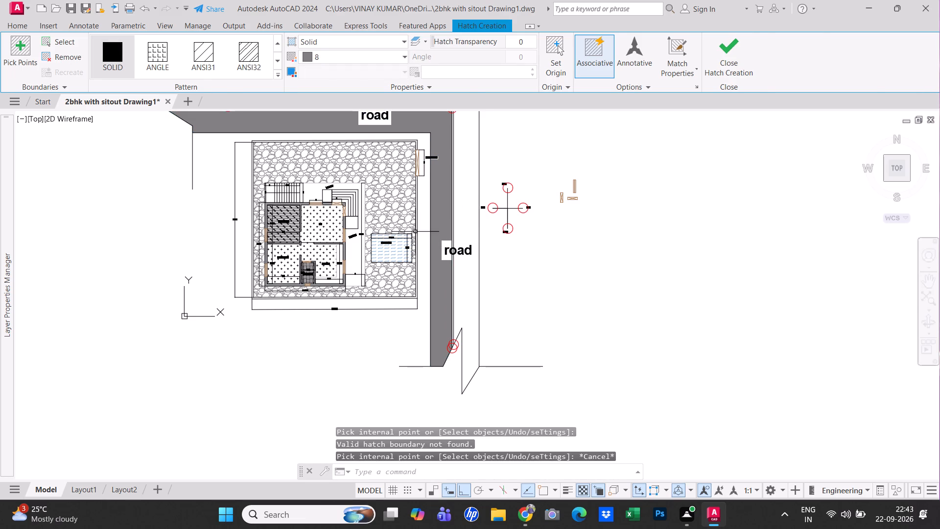
left_click(460, 289)
key("Escape")
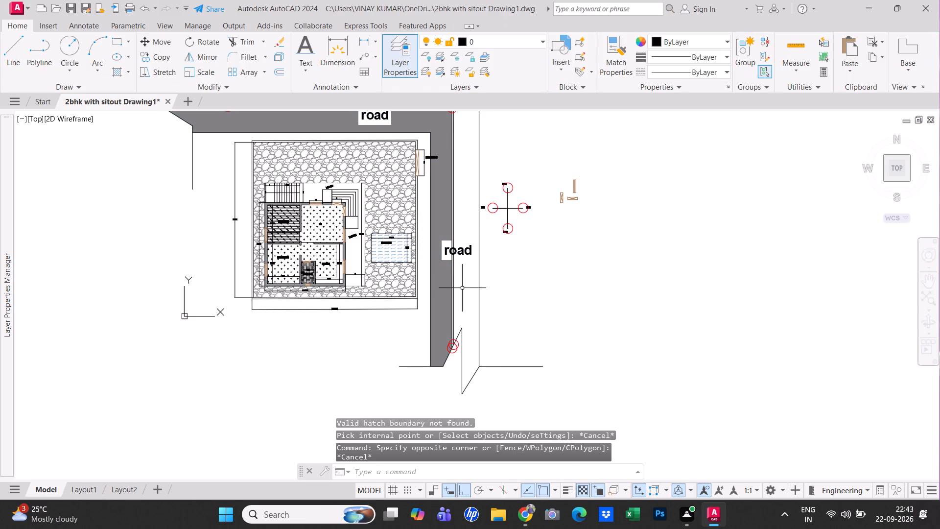
Hatch the outer half of the north and east roads with the same SOLID pattern in colour 8.
right_click(462, 288)
left_click(509, 66)
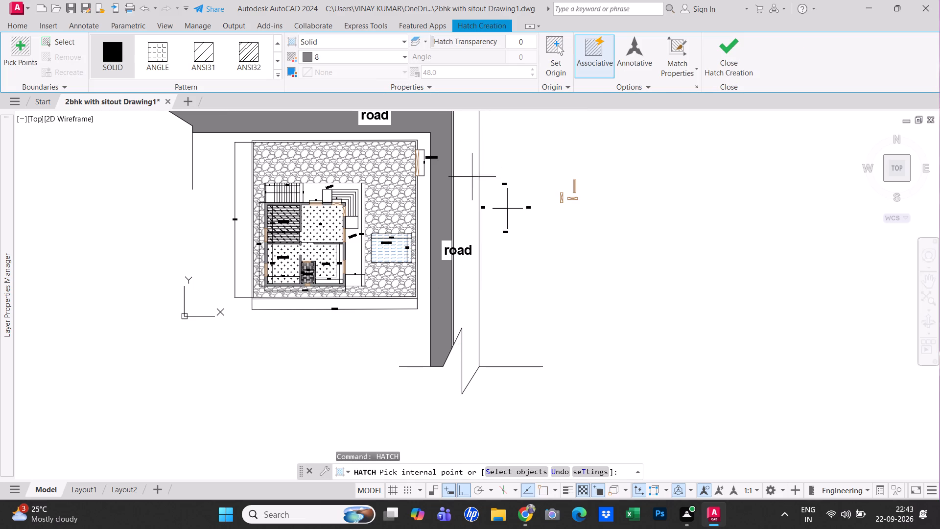
left_click(470, 178)
left_click(728, 44)
key("Escape")
Examine the solid fills and the centre strip along the north and east roads.
middle_click_drag(552, 256, 553, 272)
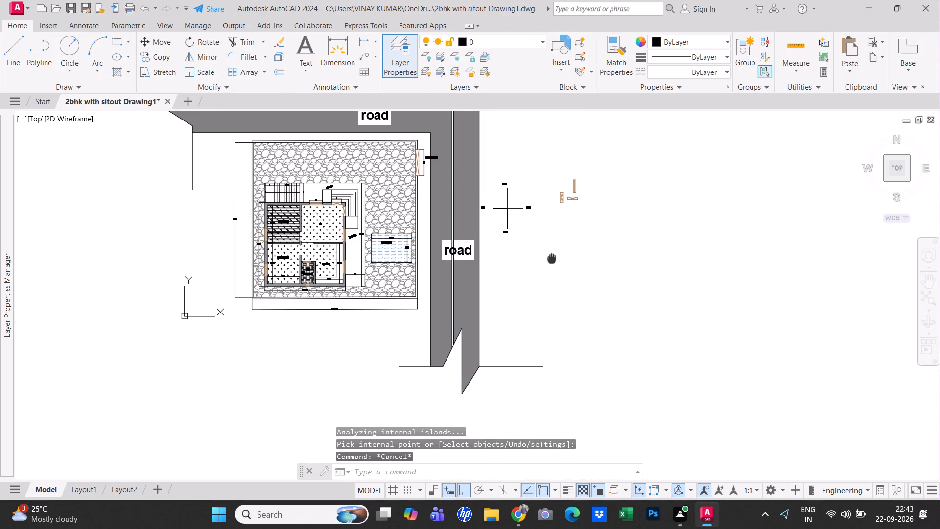
middle_click_drag(553, 272, 551, 326)
scroll(444, 311, "up", 2)
key("Escape")
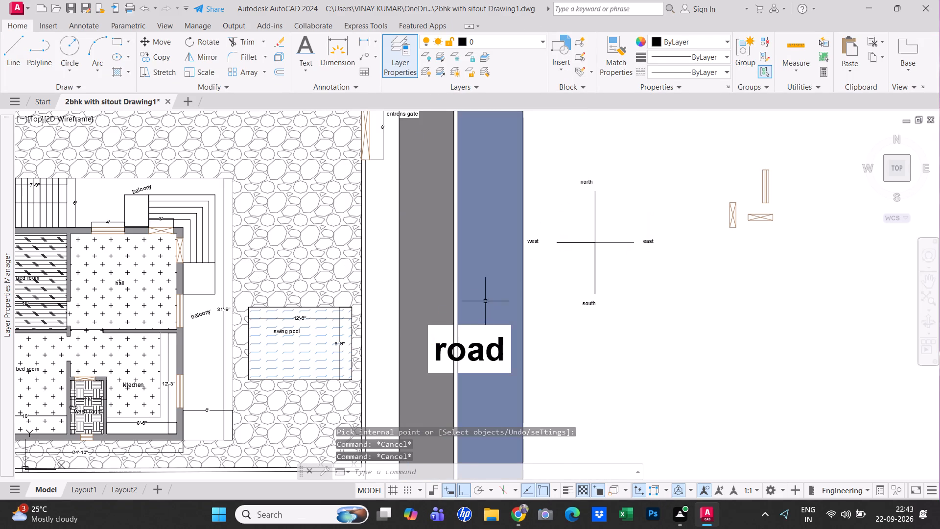
scroll(512, 327, "down", 1)
key("Escape")
key("Escape")
scroll(469, 275, "down", 1)
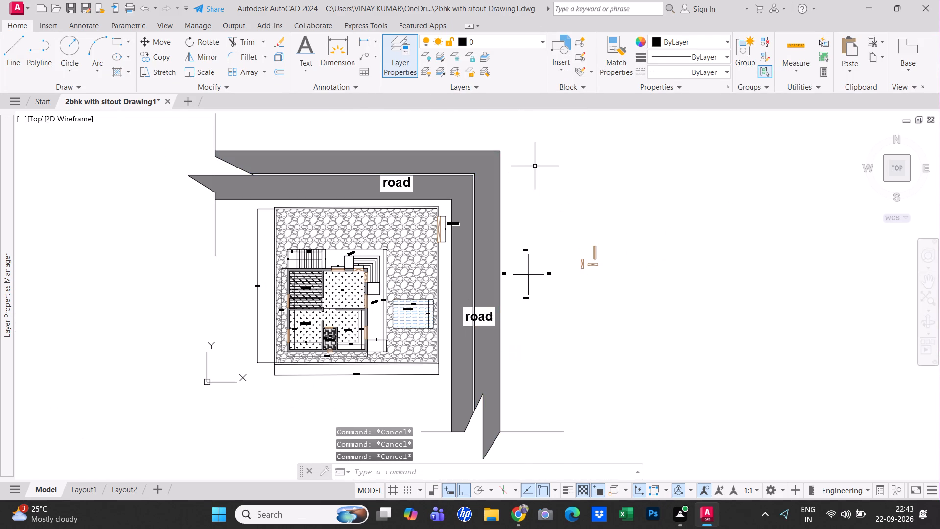
key("Escape")
key("Escape")
scroll(533, 167, "up", 1)
key("Escape")
scroll(410, 238, "down", 1)
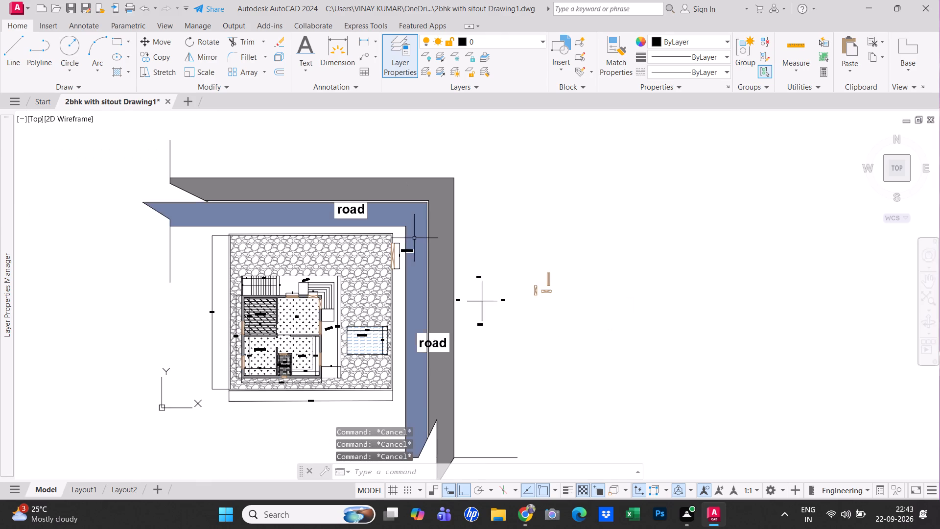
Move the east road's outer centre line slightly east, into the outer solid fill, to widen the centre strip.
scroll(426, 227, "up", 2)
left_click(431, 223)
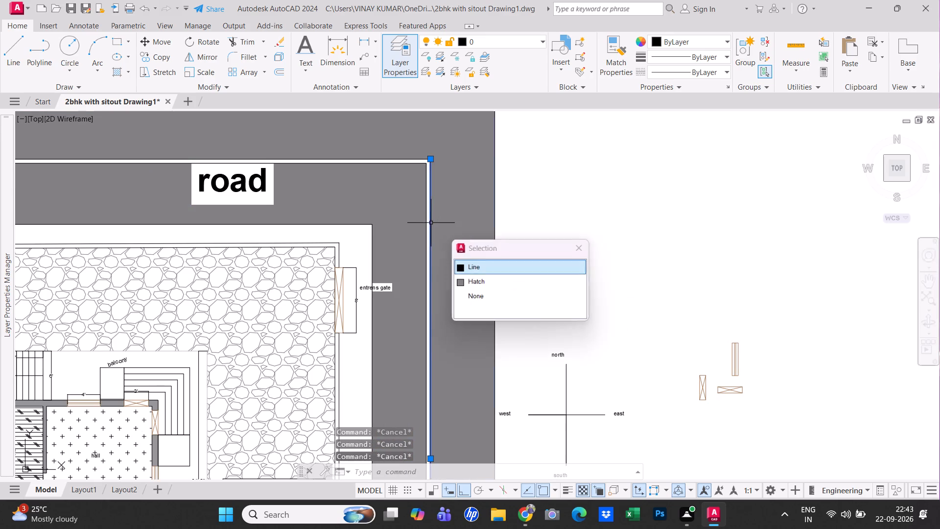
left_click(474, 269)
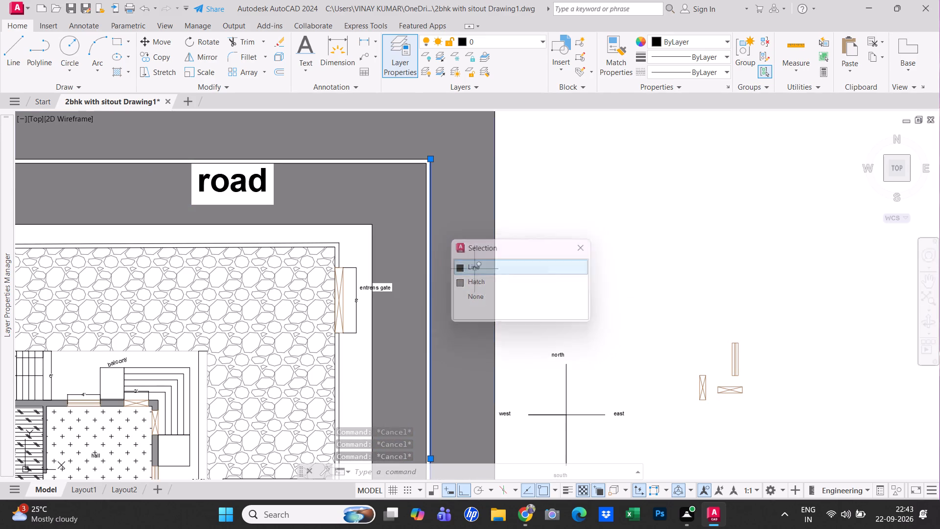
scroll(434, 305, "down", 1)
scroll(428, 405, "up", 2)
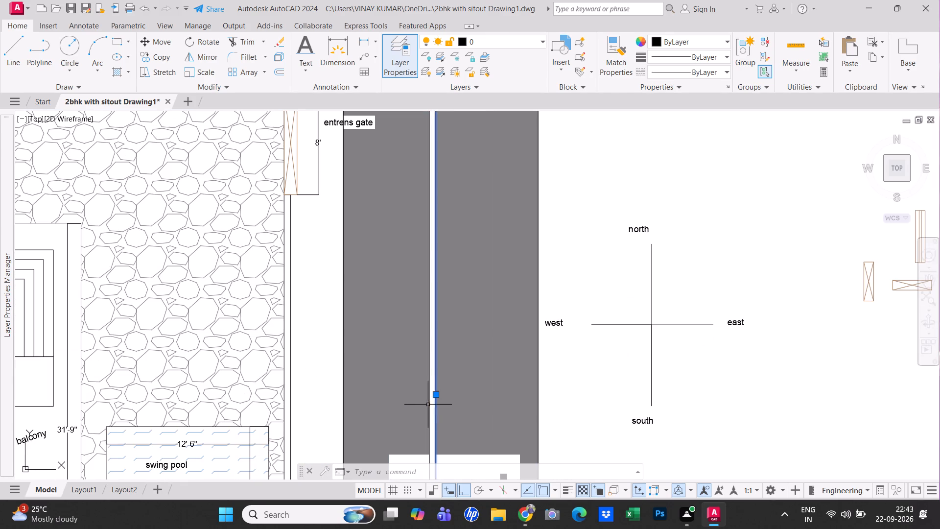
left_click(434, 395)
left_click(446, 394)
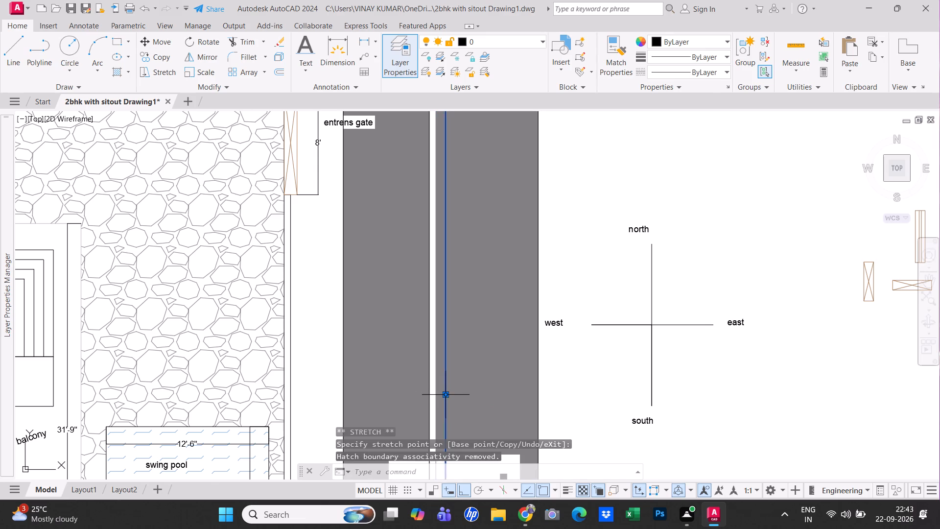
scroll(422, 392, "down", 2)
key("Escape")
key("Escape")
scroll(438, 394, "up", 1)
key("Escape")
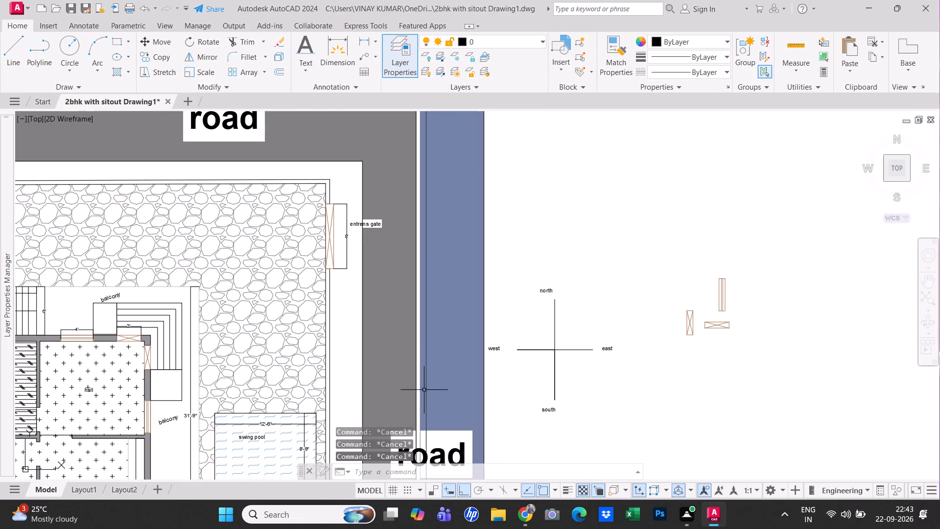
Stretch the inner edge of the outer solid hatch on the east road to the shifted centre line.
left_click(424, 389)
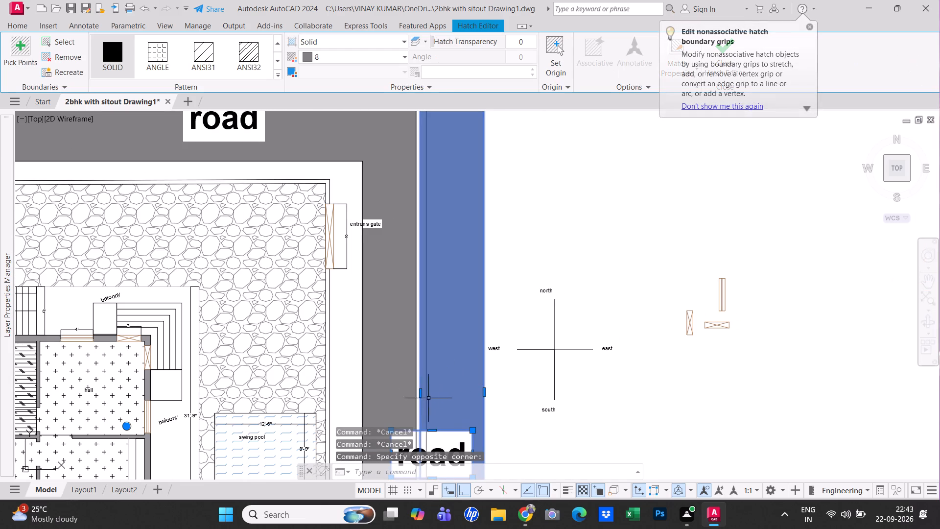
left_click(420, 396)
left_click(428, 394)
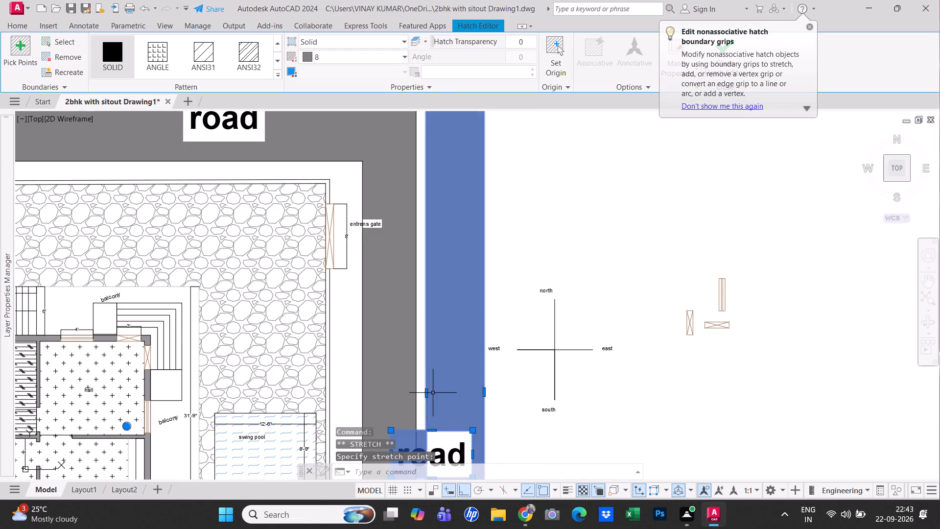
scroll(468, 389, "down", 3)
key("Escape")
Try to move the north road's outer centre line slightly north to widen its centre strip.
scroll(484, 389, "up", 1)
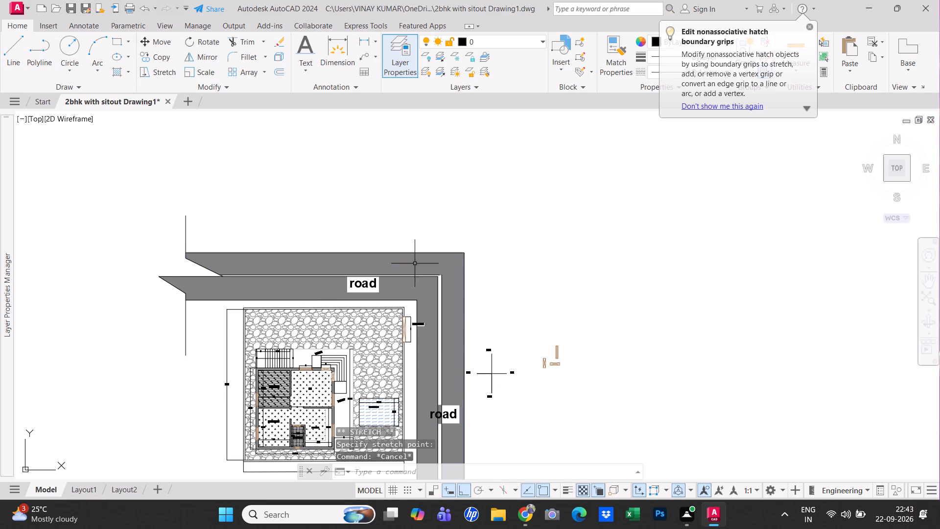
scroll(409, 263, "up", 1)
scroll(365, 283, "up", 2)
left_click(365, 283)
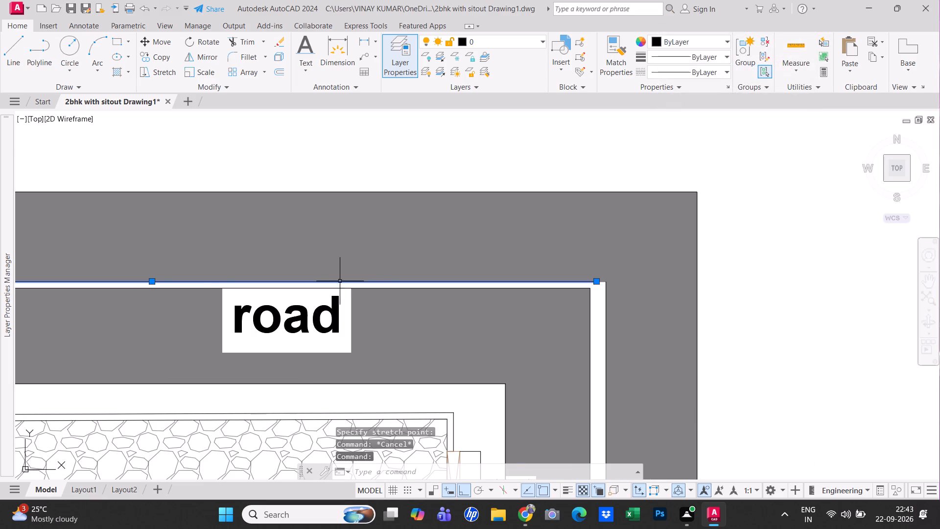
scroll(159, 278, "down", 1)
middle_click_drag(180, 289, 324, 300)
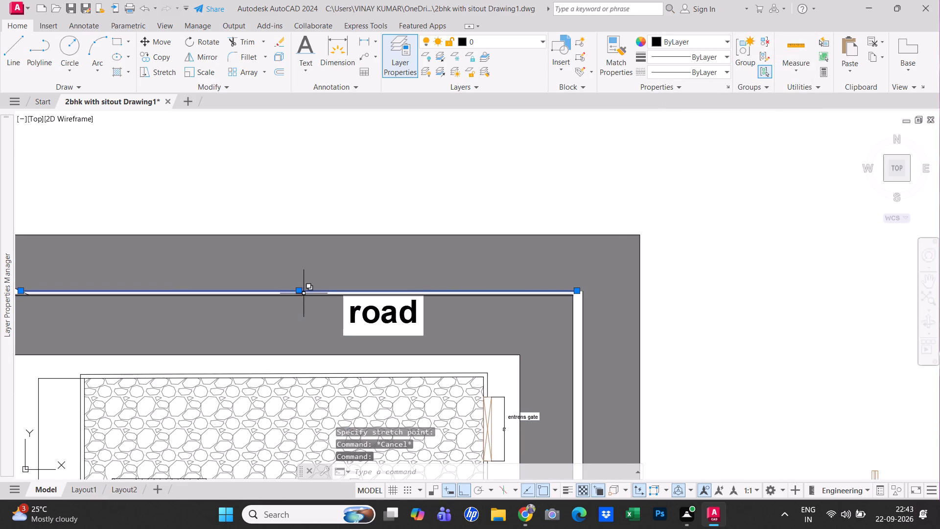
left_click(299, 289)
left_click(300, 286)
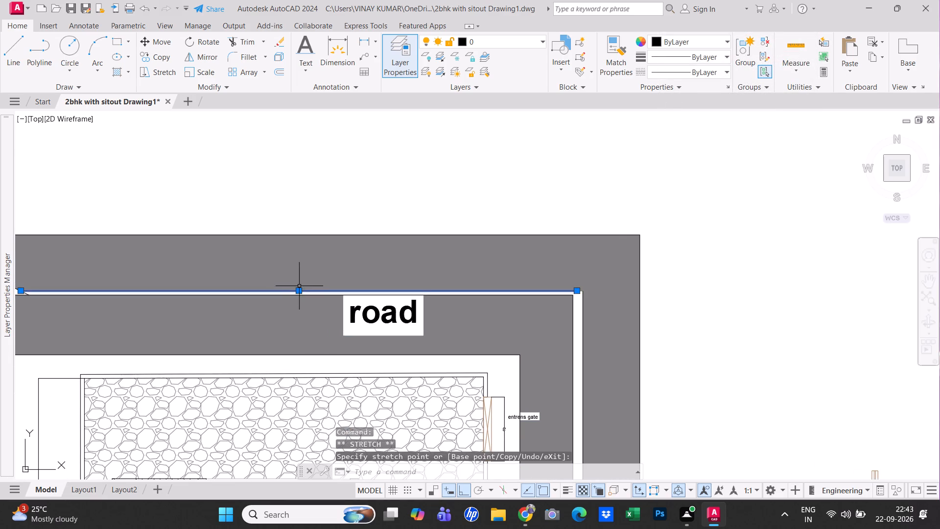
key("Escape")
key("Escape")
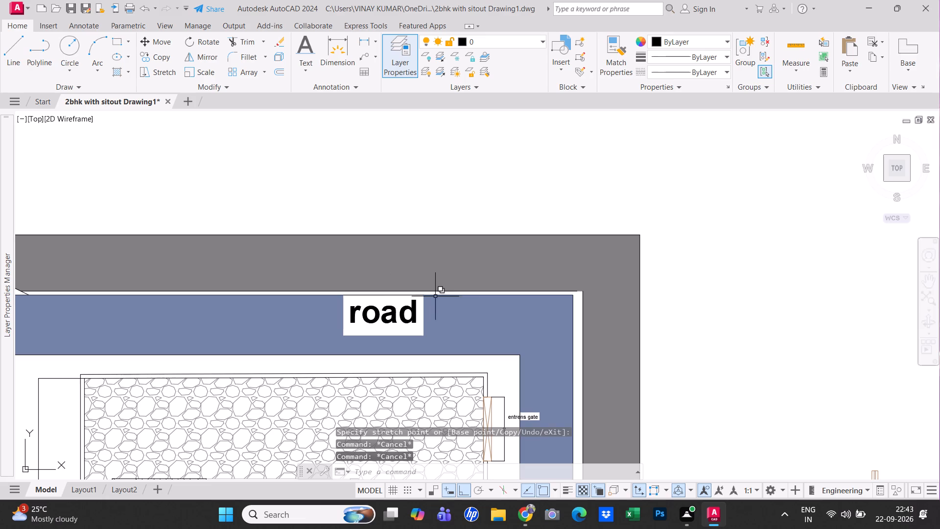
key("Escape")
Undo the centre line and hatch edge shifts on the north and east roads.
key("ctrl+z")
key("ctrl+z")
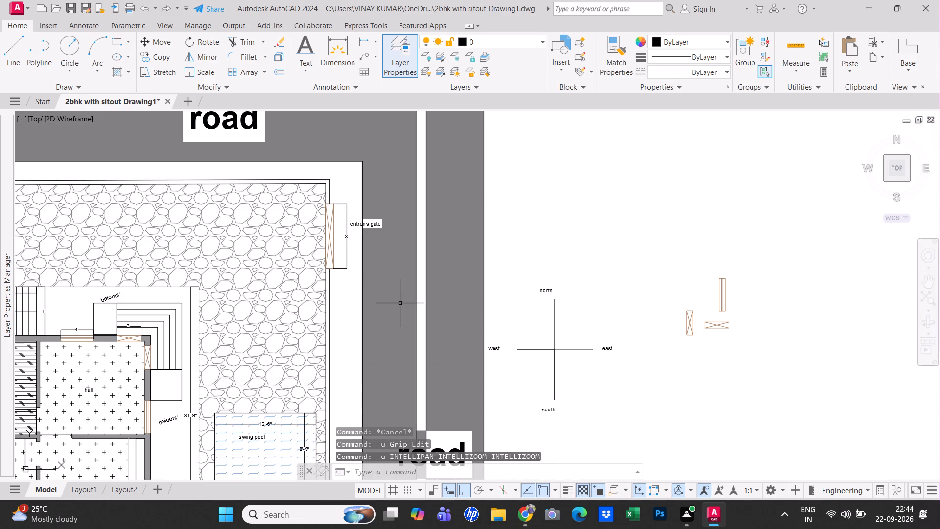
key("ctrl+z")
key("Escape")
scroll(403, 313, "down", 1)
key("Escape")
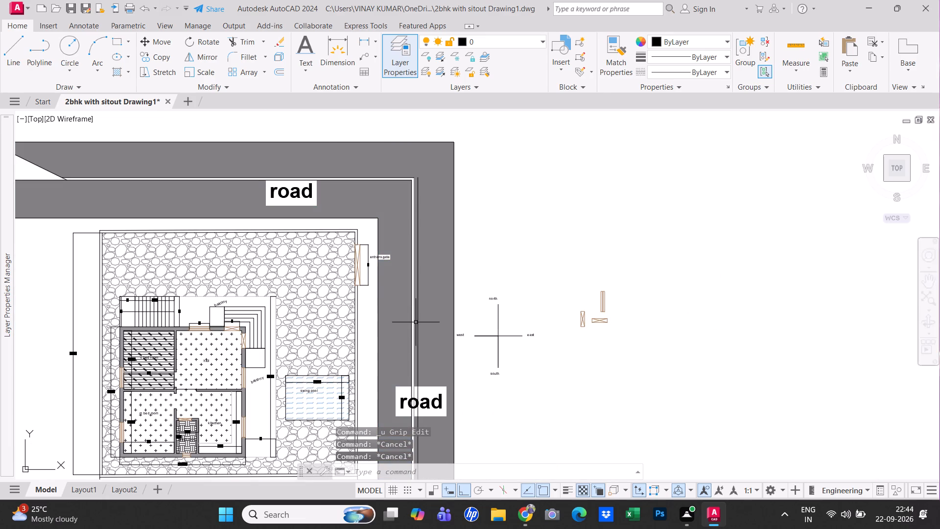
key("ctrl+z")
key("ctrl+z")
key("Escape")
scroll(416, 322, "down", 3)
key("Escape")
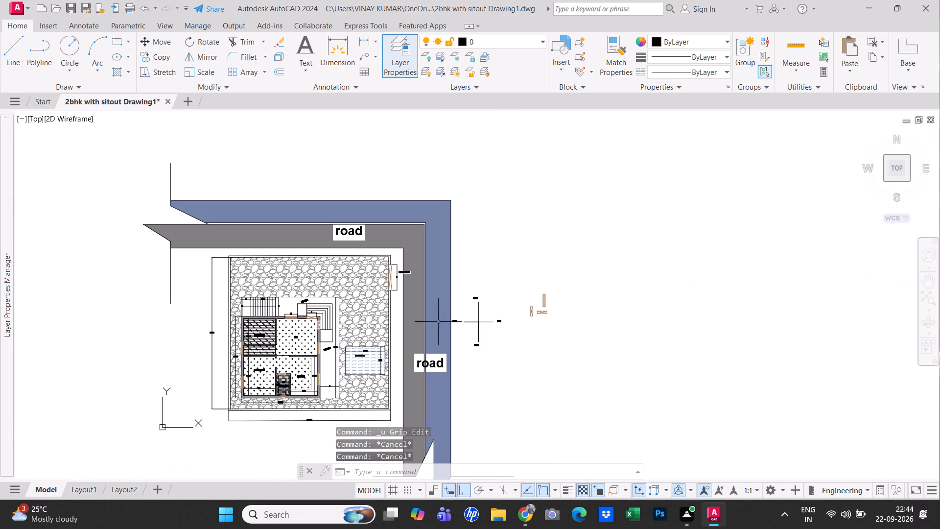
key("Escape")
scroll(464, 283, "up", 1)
Save the drawing.
key("ctrl+s")
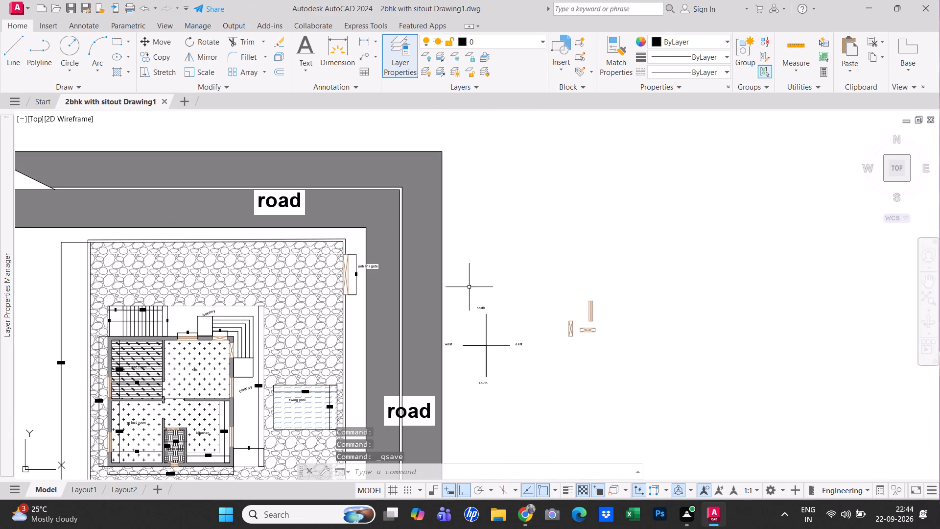
Change the north road's label text to "road 15'".
scroll(470, 293, "down", 1)
middle_click_drag(472, 289, 548, 255)
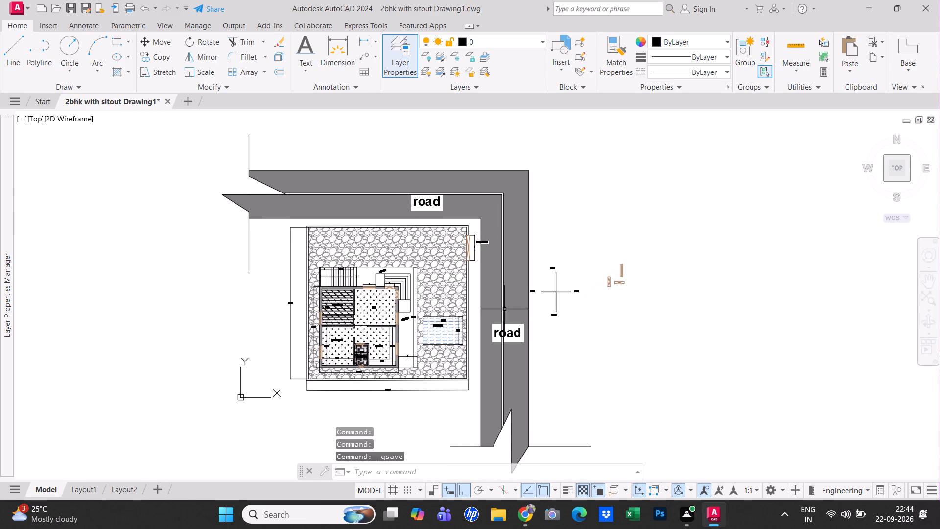
scroll(476, 335, "up", 1)
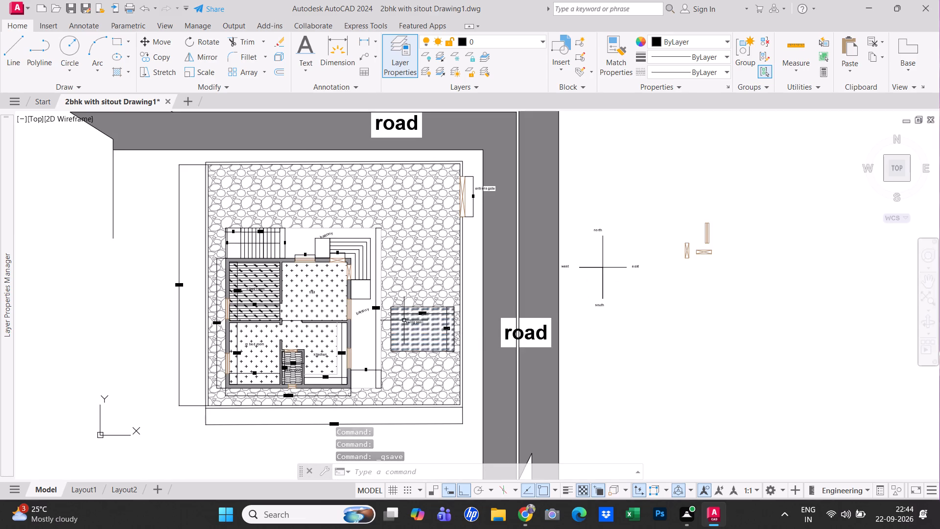
middle_click_drag(404, 323, 463, 353)
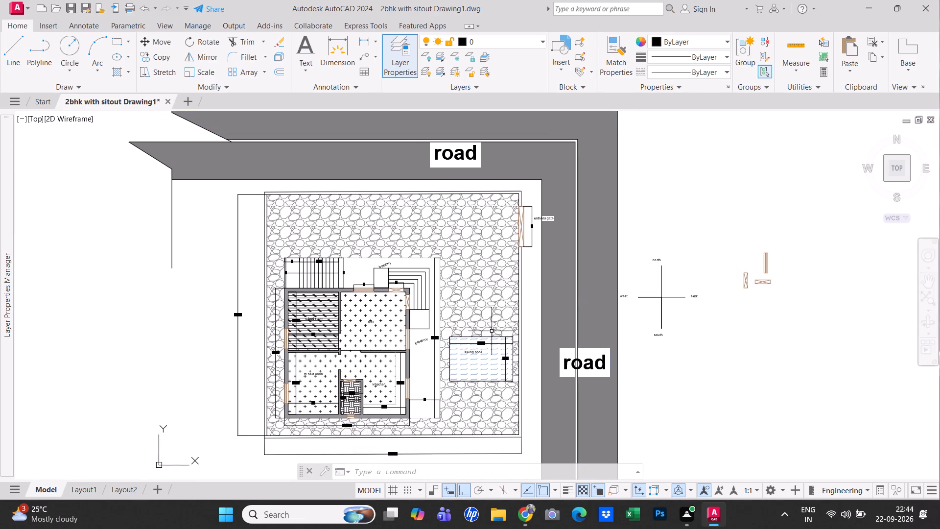
middle_click_drag(574, 310, 524, 365)
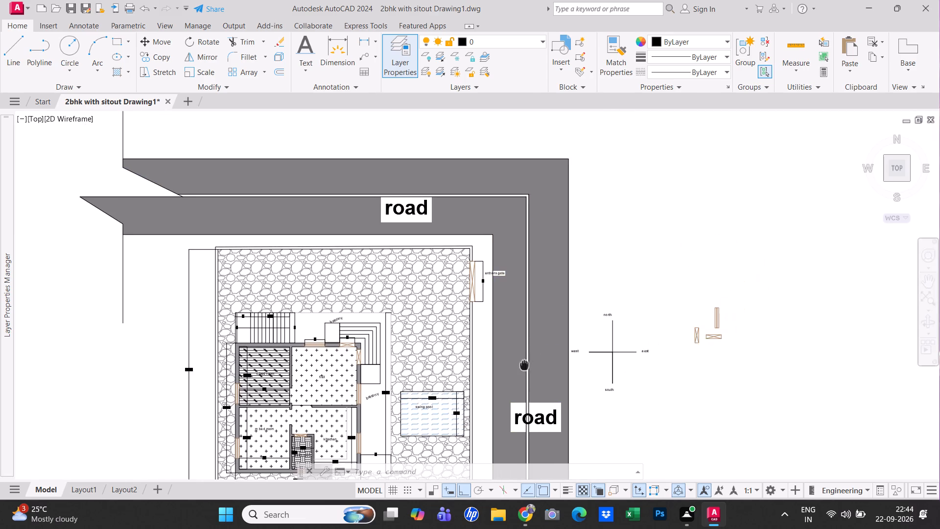
middle_click_drag(524, 365, 522, 365)
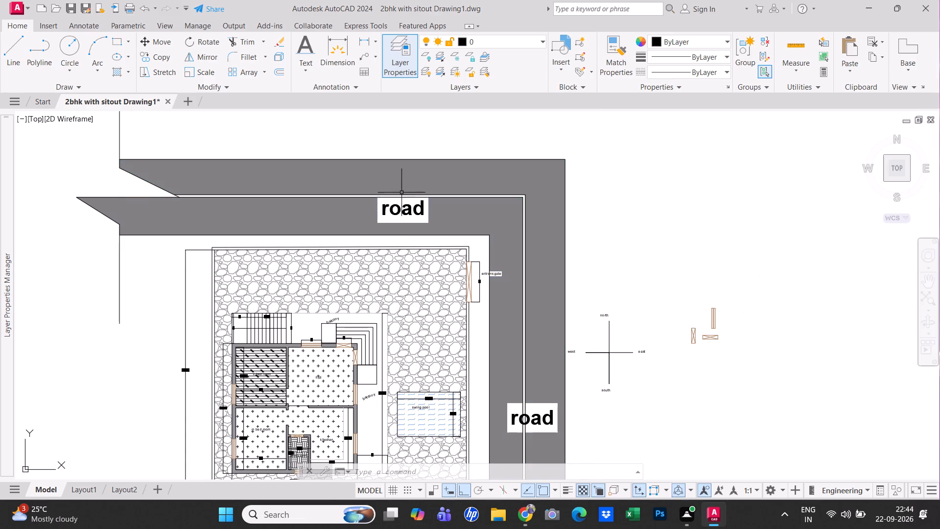
double_click(411, 213)
left_click(433, 214)
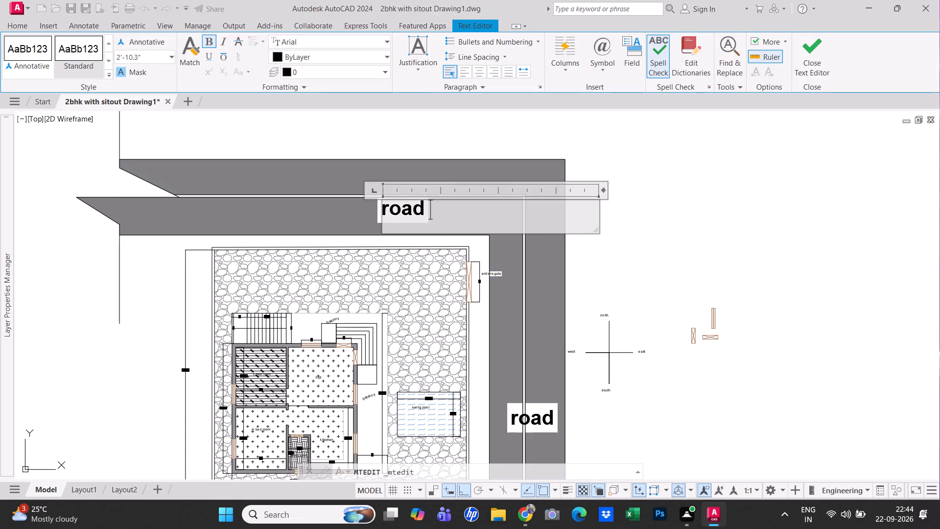
key("1")
key("5")
key("apostrophe")
key("Return")
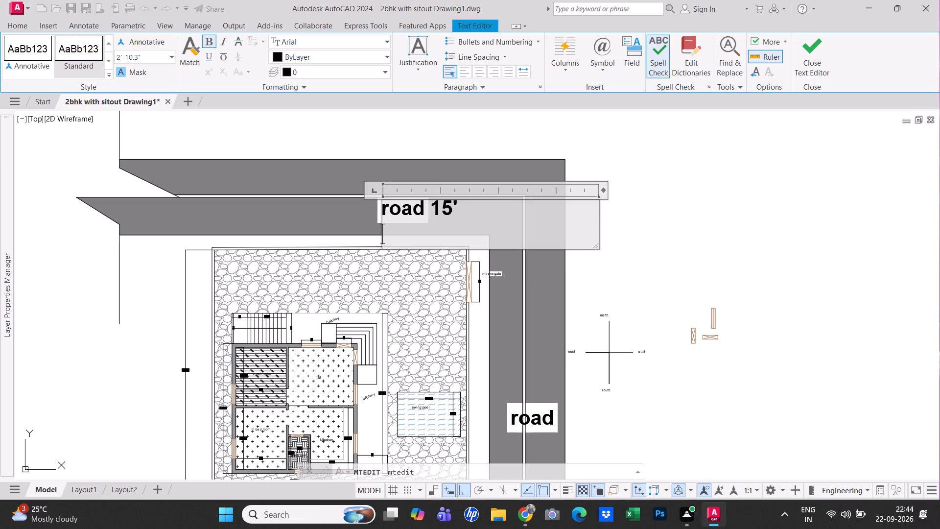
left_click(629, 175)
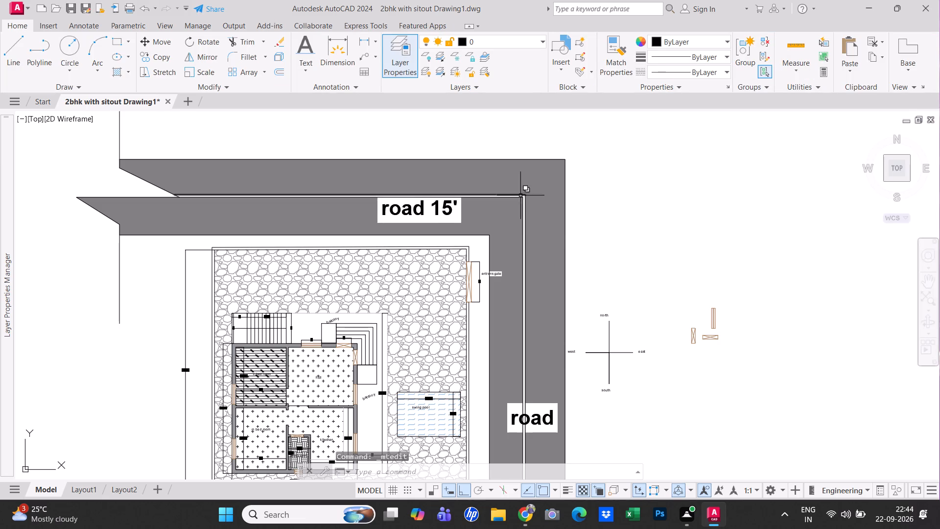
Change the east road's label text to "road 15'".
double_click(544, 426)
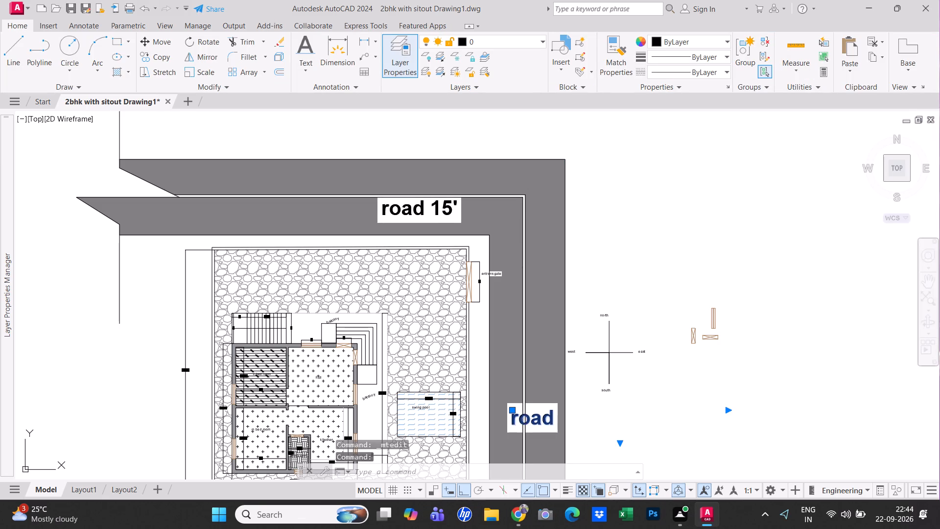
left_click(563, 421)
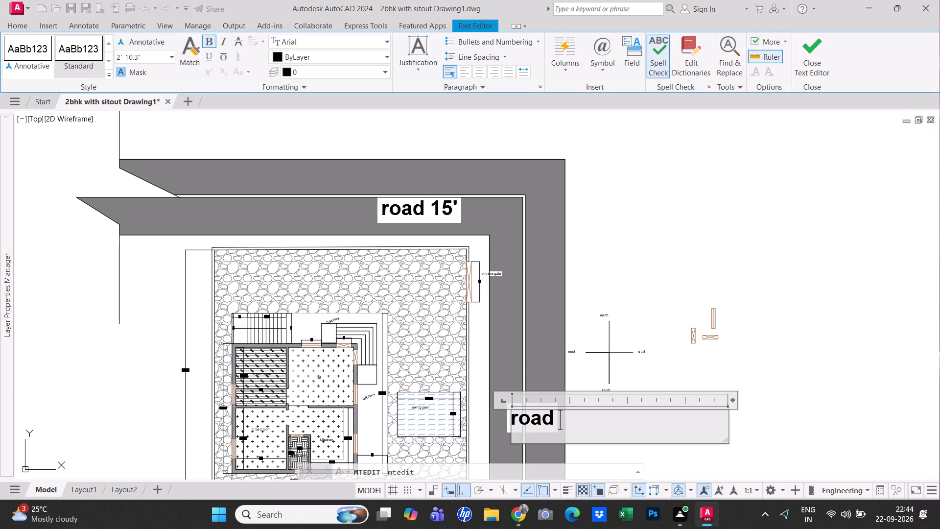
key("Return")
type("15")
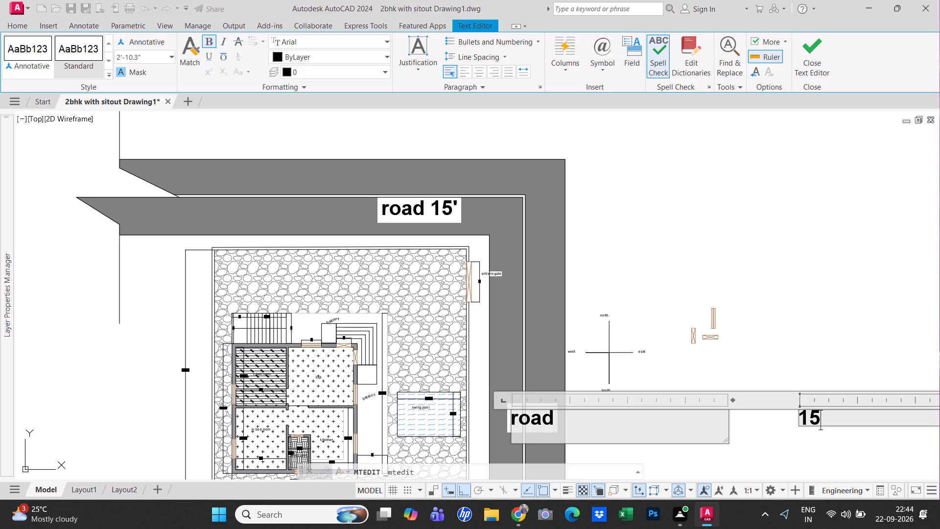
key("BackSpace")
key("BackSpace")
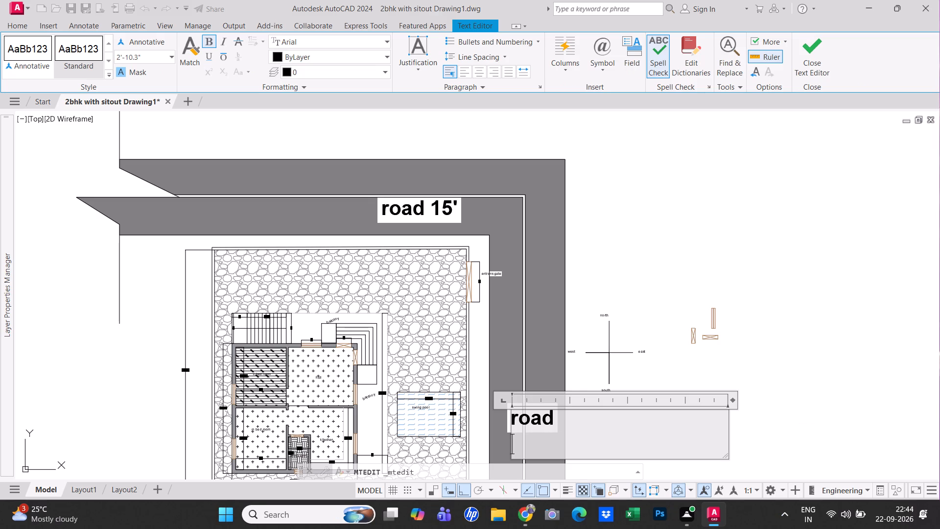
key("BackSpace")
type("15'")
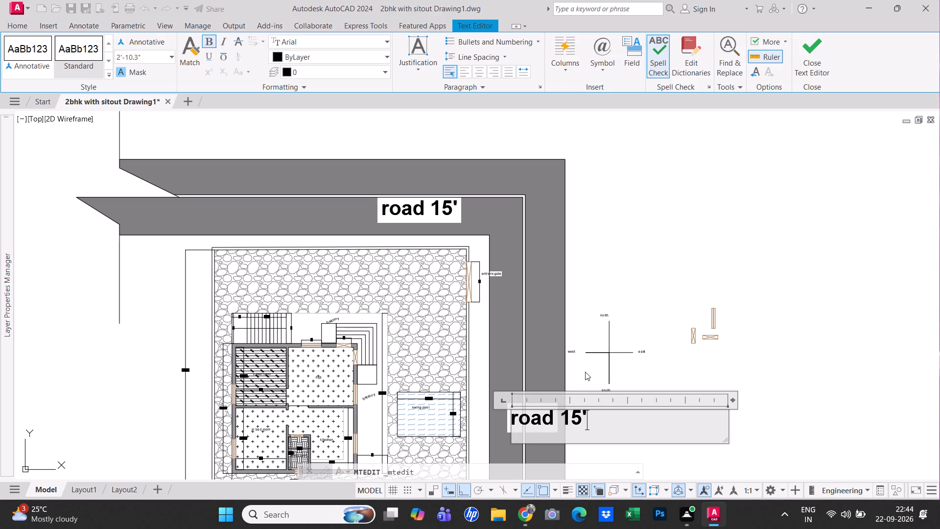
left_click(585, 372)
Move the east road's label horizontally west so that its text fits within the road width.
left_click(540, 421)
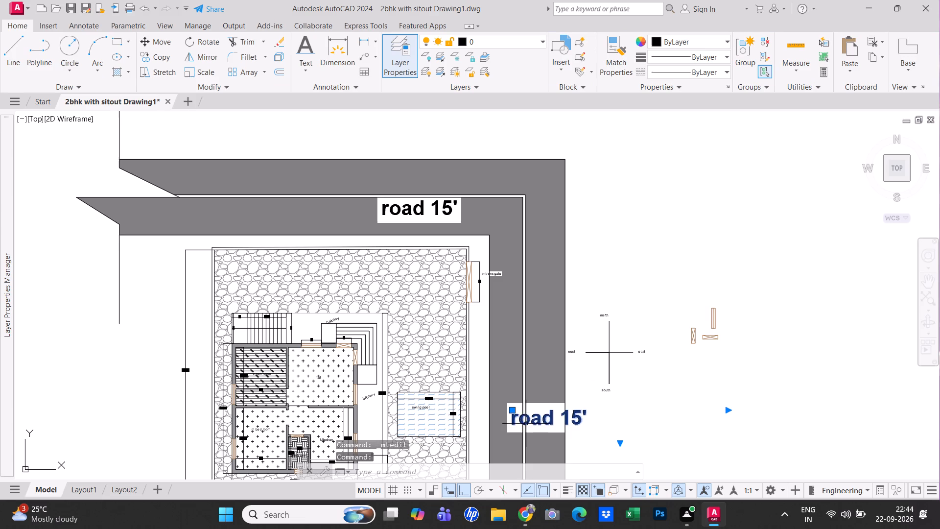
left_click(509, 409)
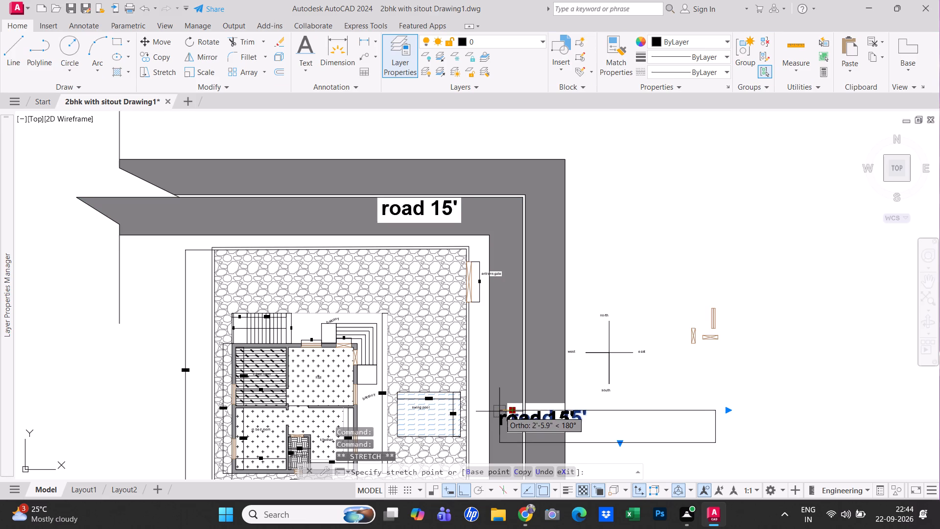
left_click(493, 410)
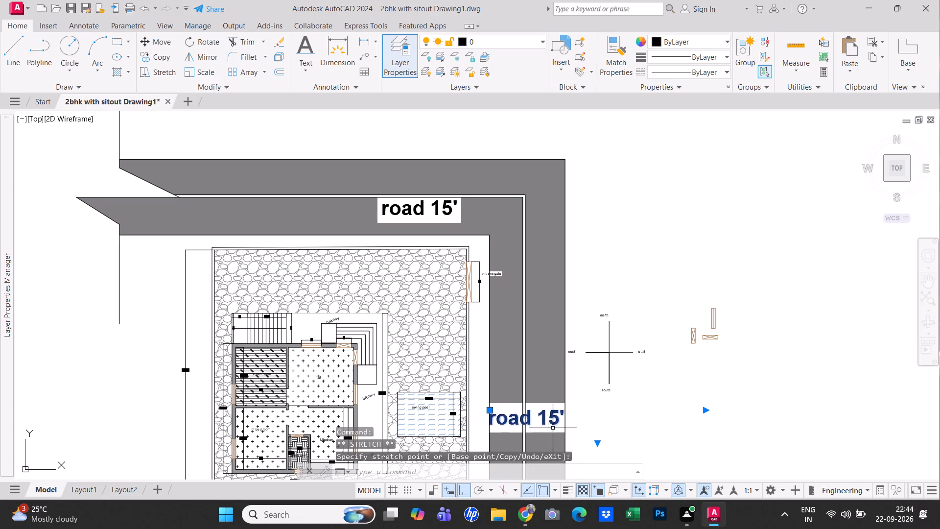
left_click(778, 356)
right_click(778, 356)
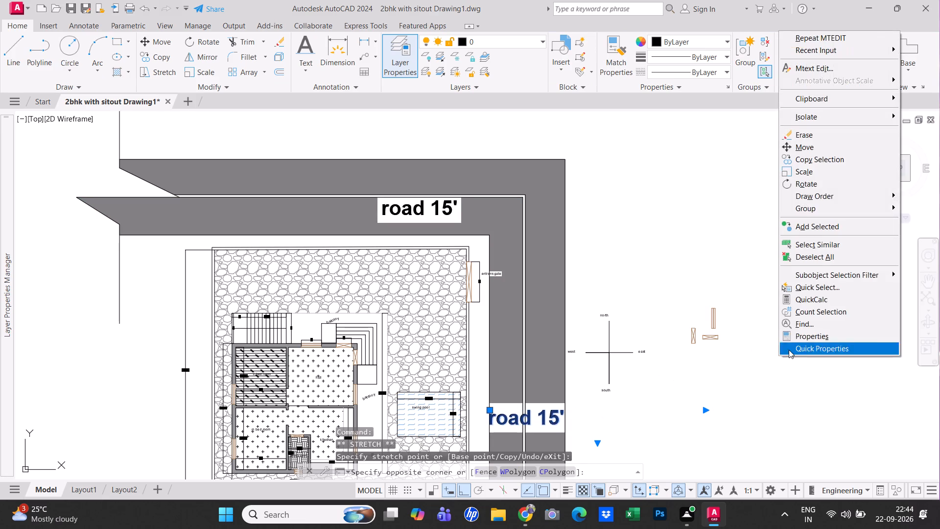
key("Escape")
key("Escape")
key("Escape")
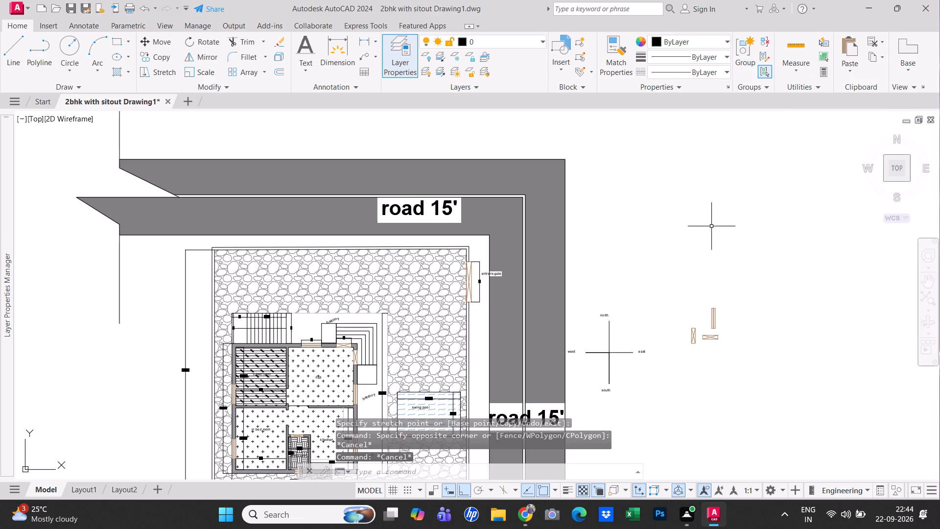
Hatch the small rectangle at the west end of the north balcony steps with AR-CONC at scale 7.2.
key("Escape")
scroll(710, 191, "down", 1)
middle_click_drag(710, 191, 719, 159)
key("Escape")
scroll(592, 251, "up", 1)
scroll(394, 284, "up", 2)
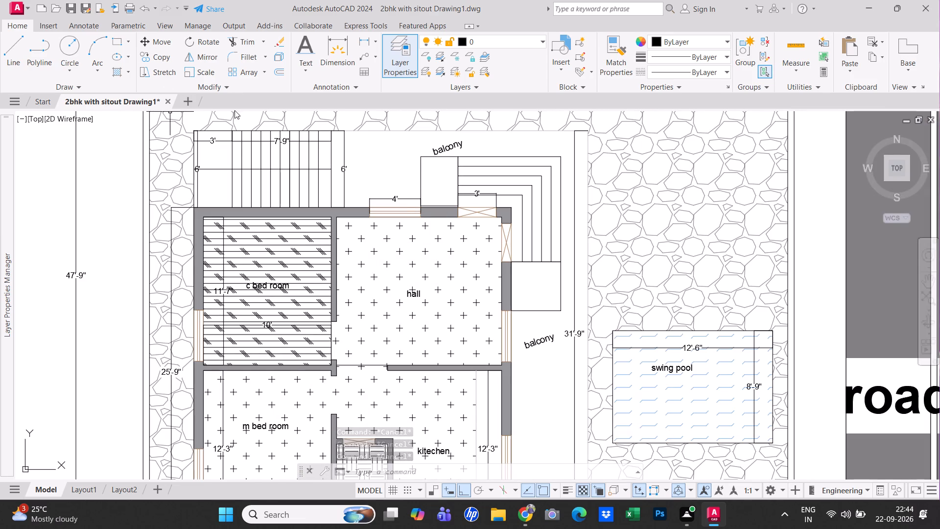
type("h")
key("space")
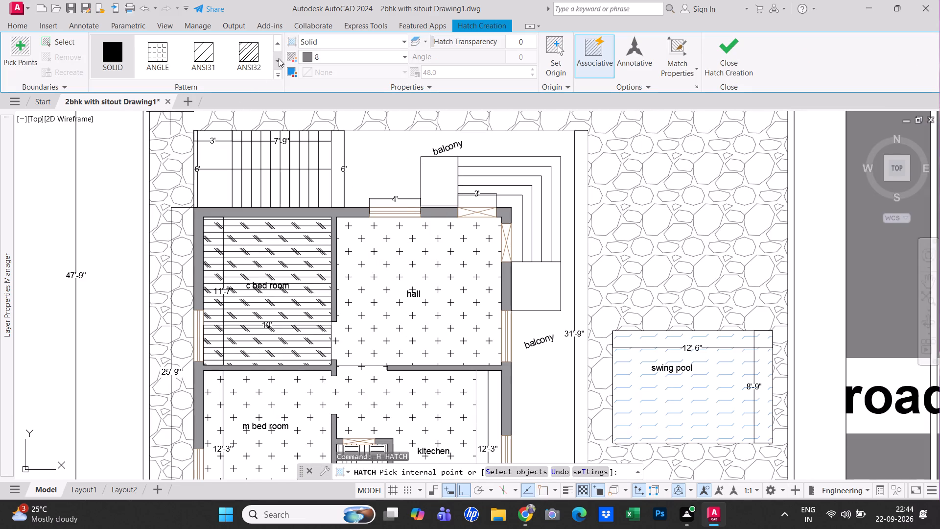
left_click(276, 76)
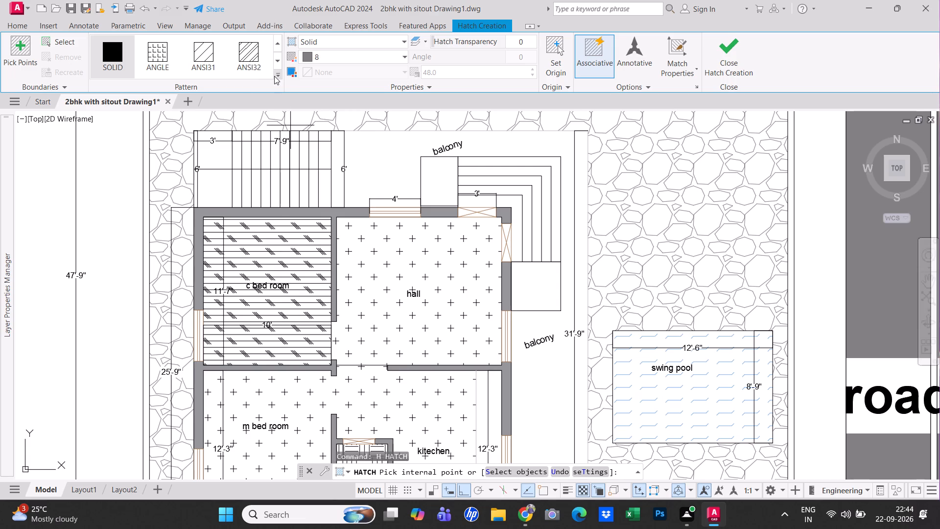
left_click(274, 76)
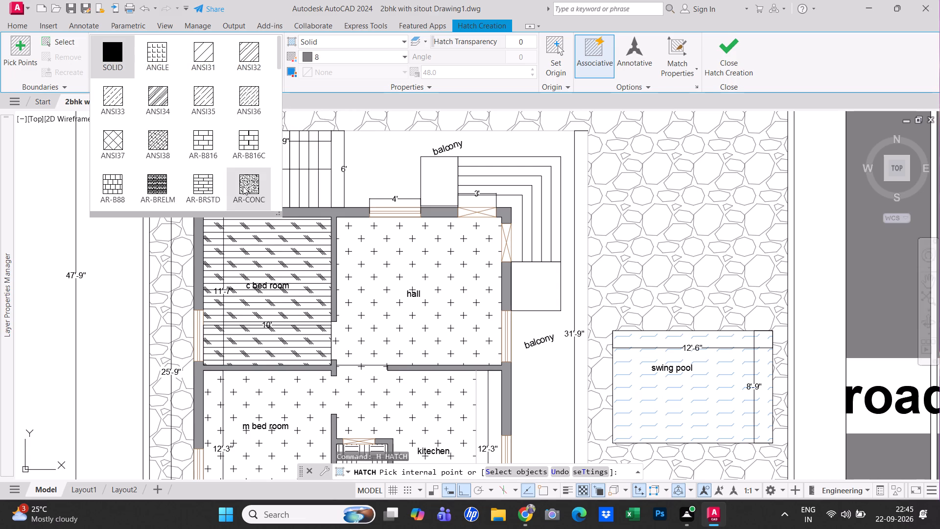
left_click(243, 186)
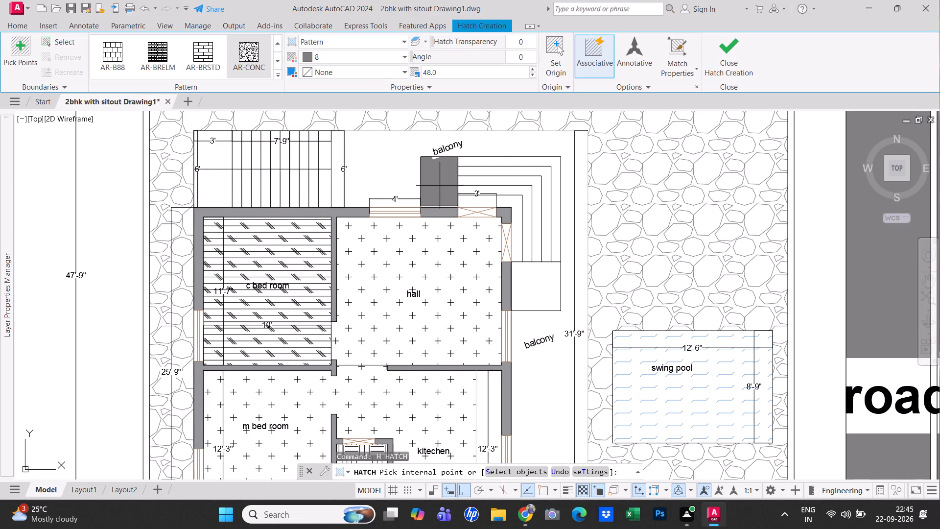
left_click(440, 186)
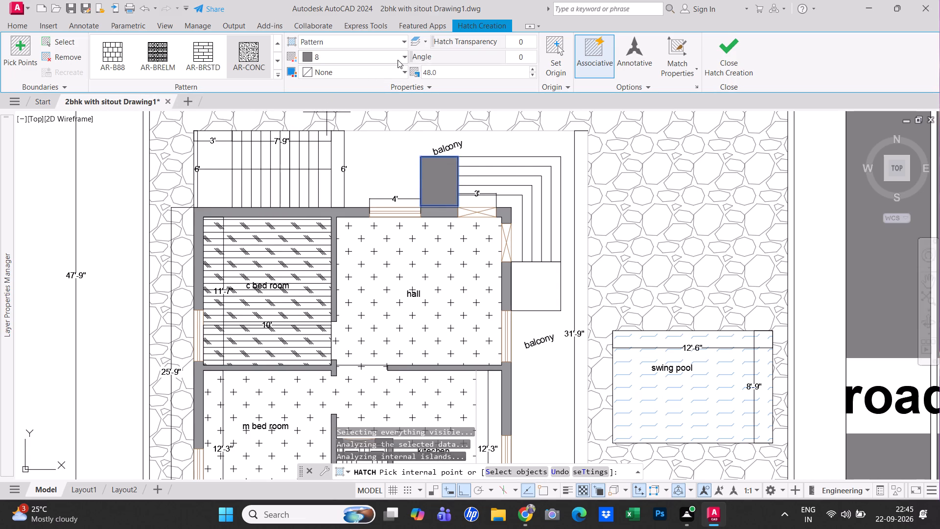
double_click(533, 70)
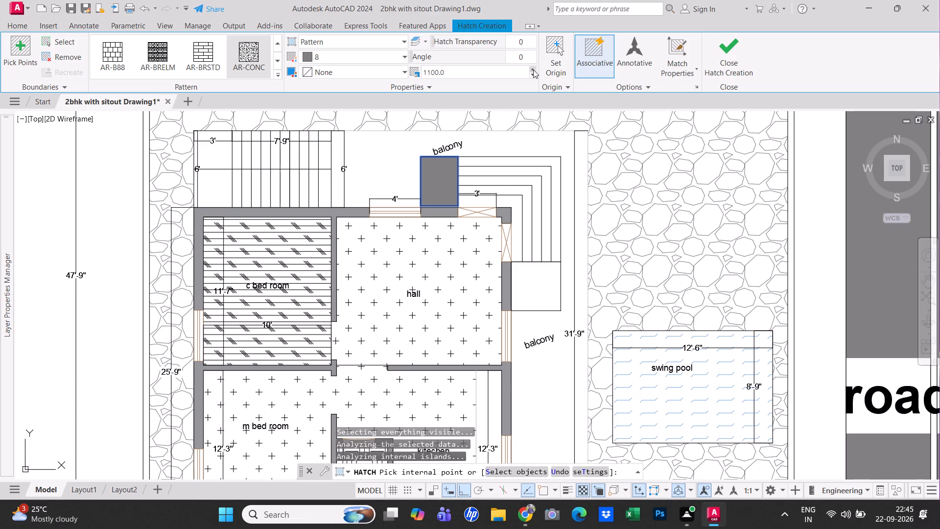
left_click(533, 75)
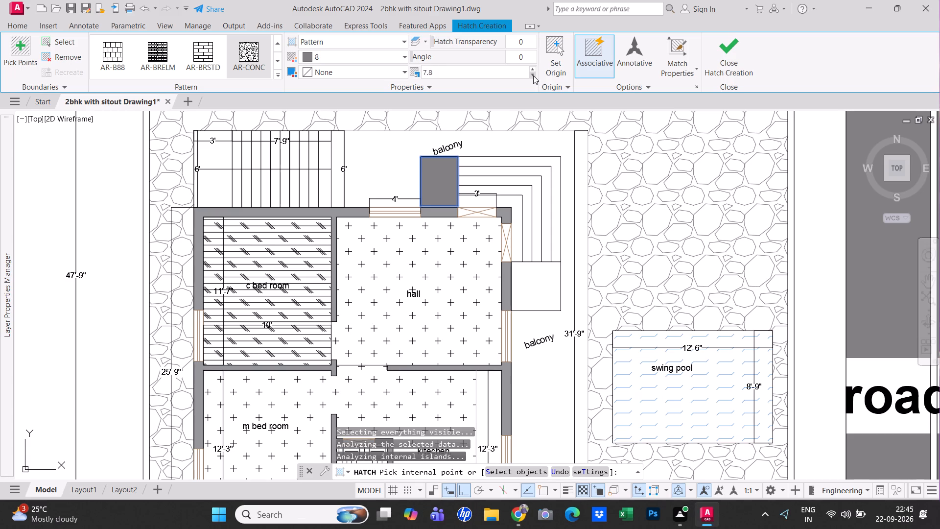
left_click(443, 171)
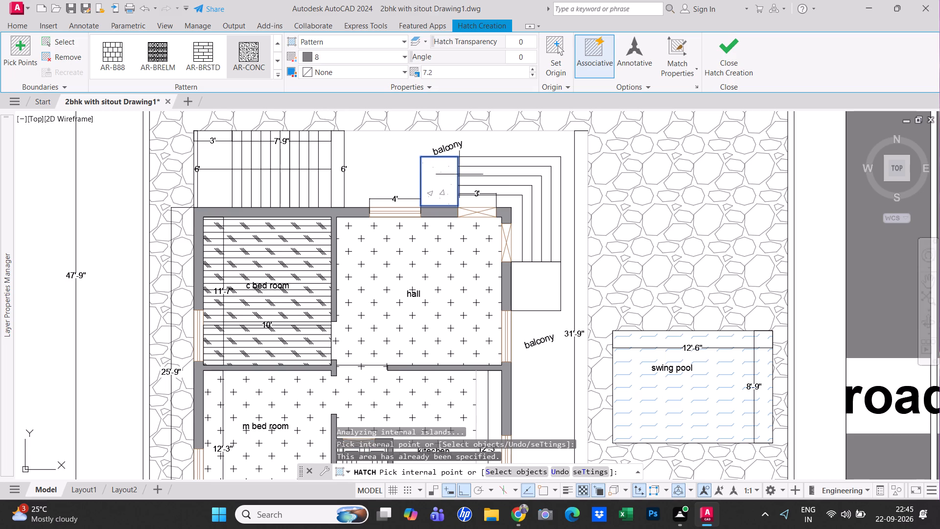
key("Escape")
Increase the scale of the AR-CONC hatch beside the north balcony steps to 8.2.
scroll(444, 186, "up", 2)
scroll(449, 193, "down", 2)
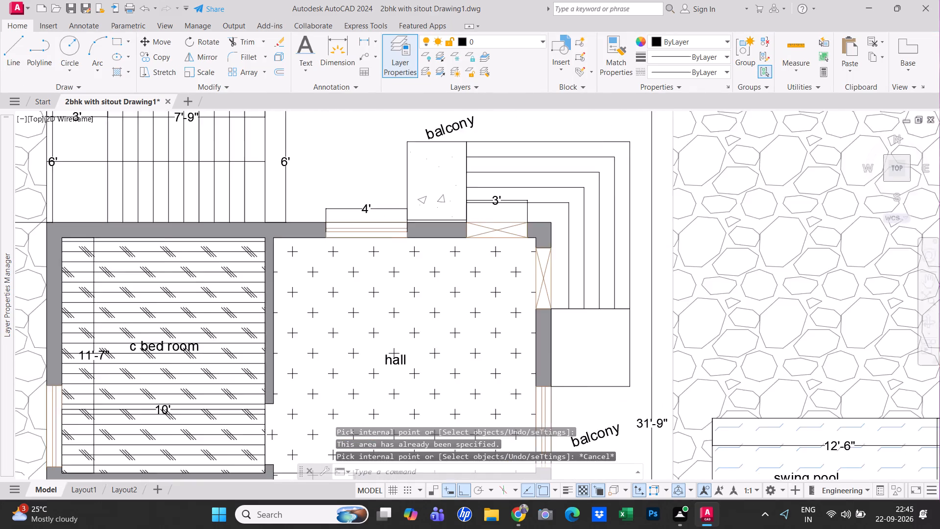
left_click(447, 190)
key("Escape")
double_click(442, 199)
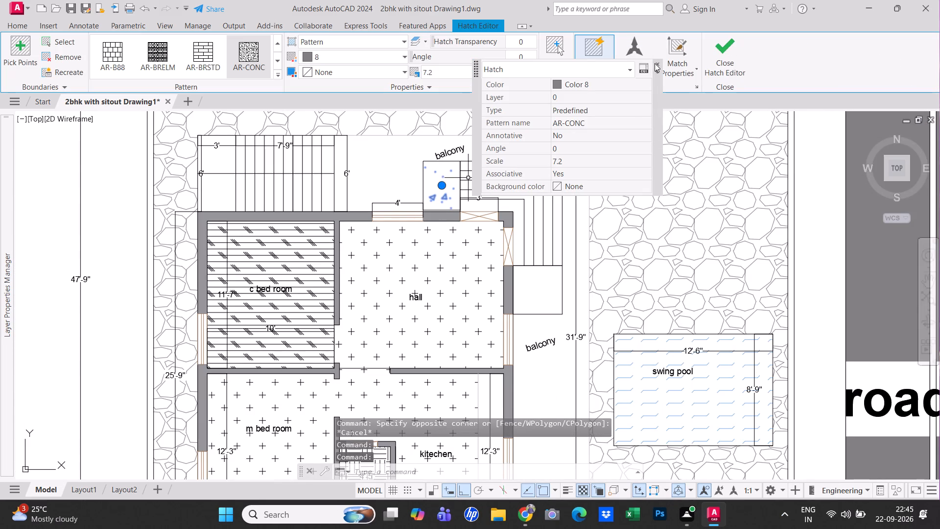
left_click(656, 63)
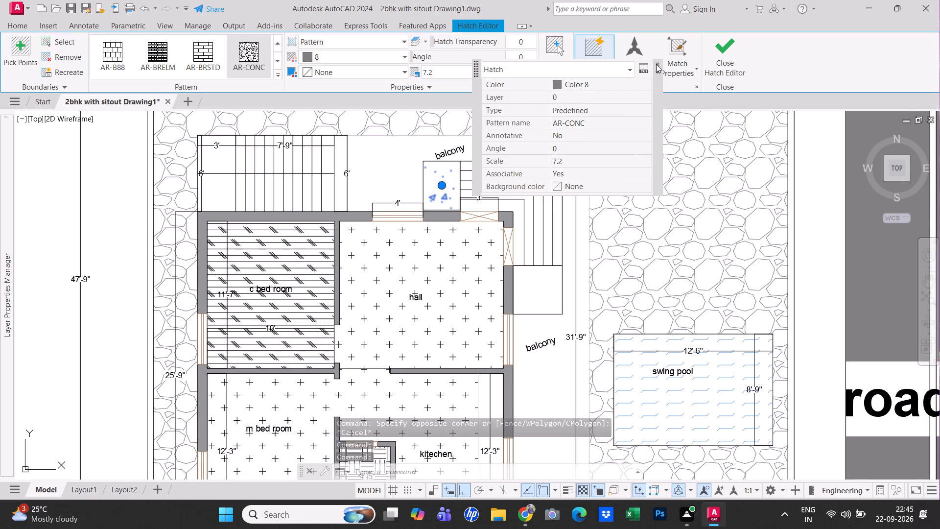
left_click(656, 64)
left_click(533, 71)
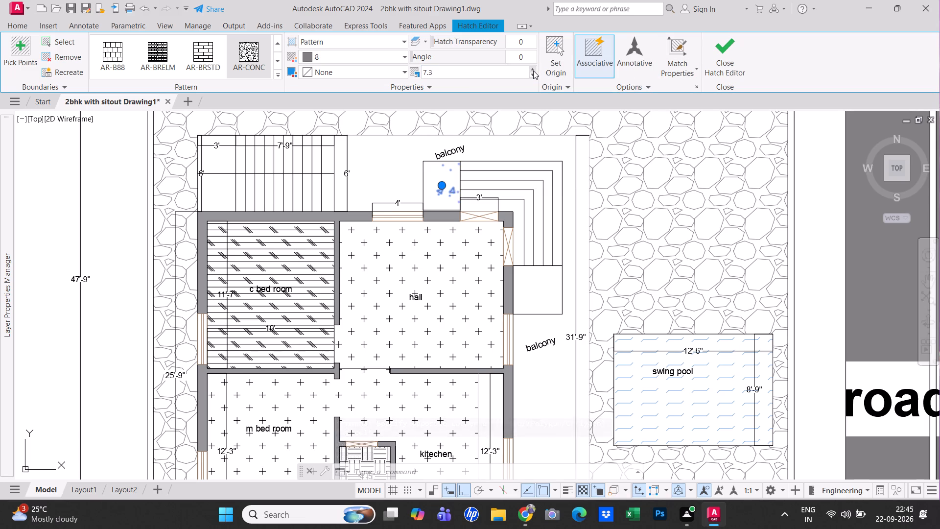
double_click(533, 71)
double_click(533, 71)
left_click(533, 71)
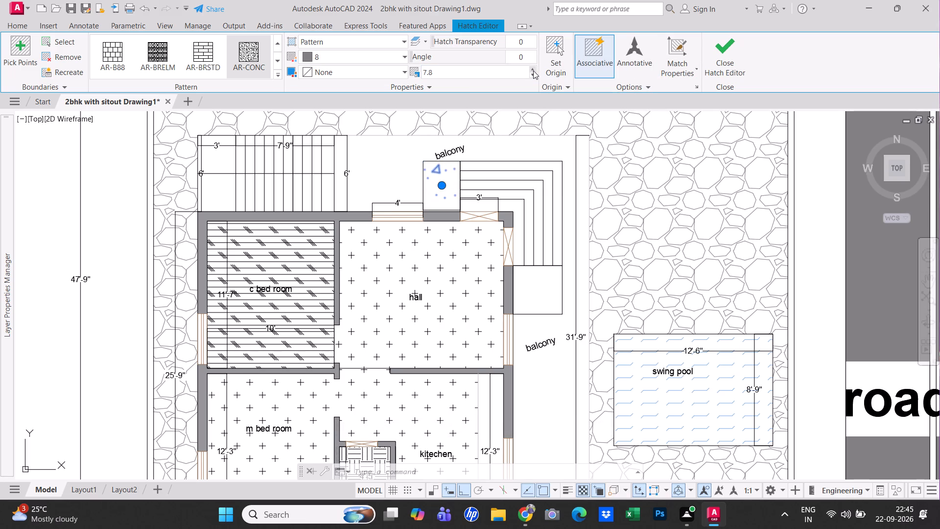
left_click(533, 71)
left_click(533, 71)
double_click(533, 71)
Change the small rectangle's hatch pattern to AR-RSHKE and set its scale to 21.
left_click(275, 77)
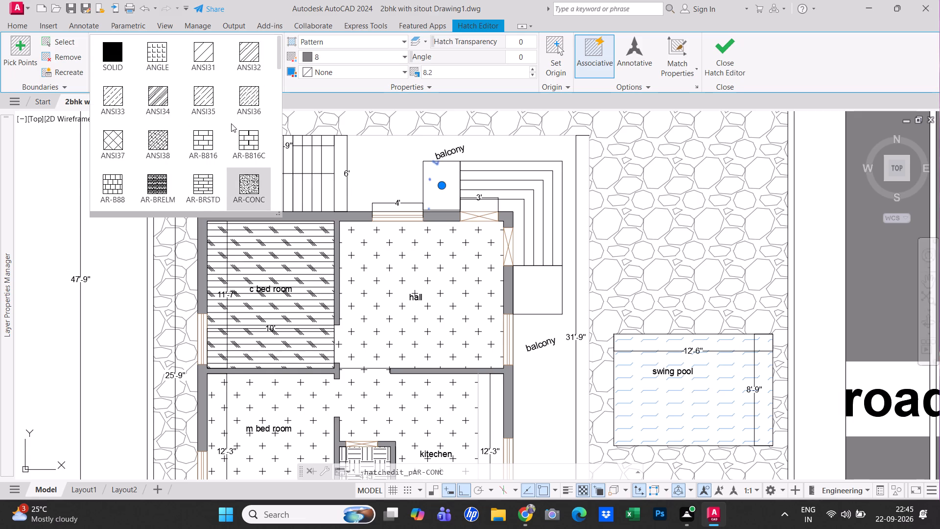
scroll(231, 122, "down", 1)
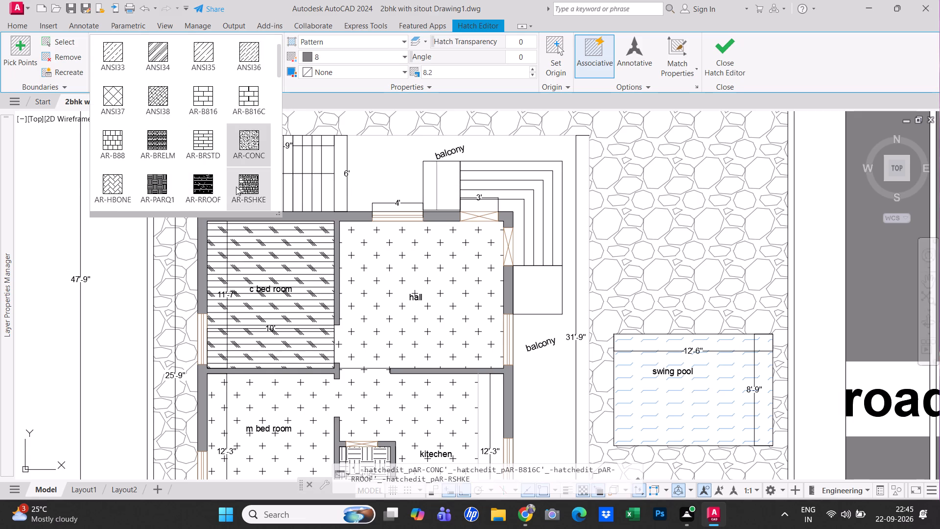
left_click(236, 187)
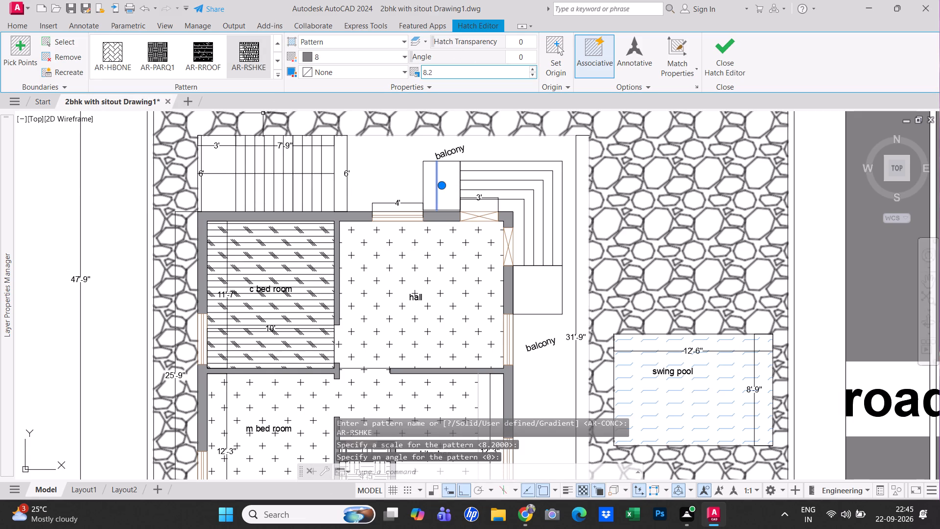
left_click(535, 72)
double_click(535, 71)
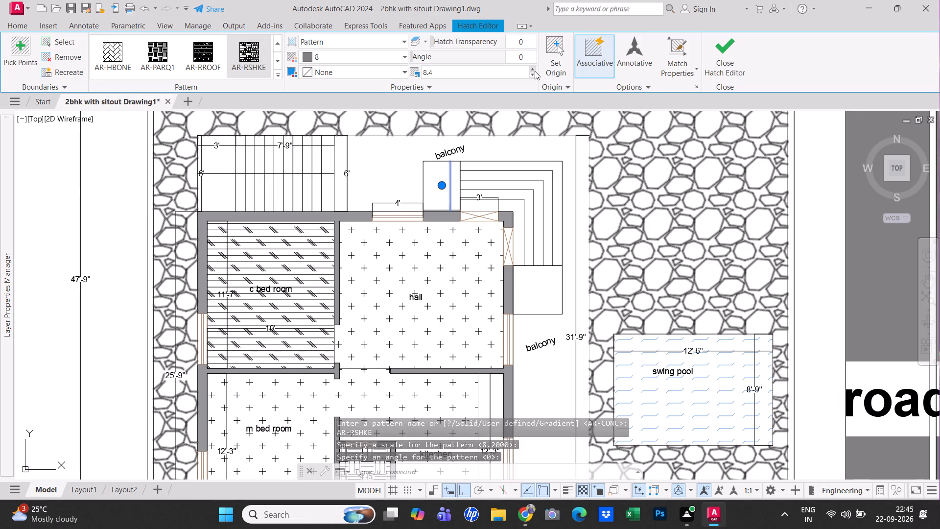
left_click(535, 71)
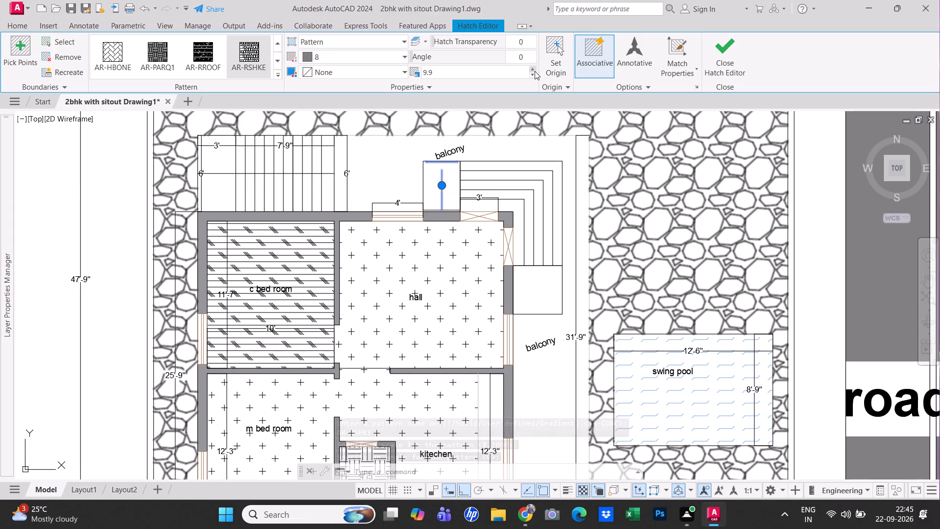
Change the small rectangle's hatch pattern to AR-SAND and reduce its scale to 11.
left_click(275, 74)
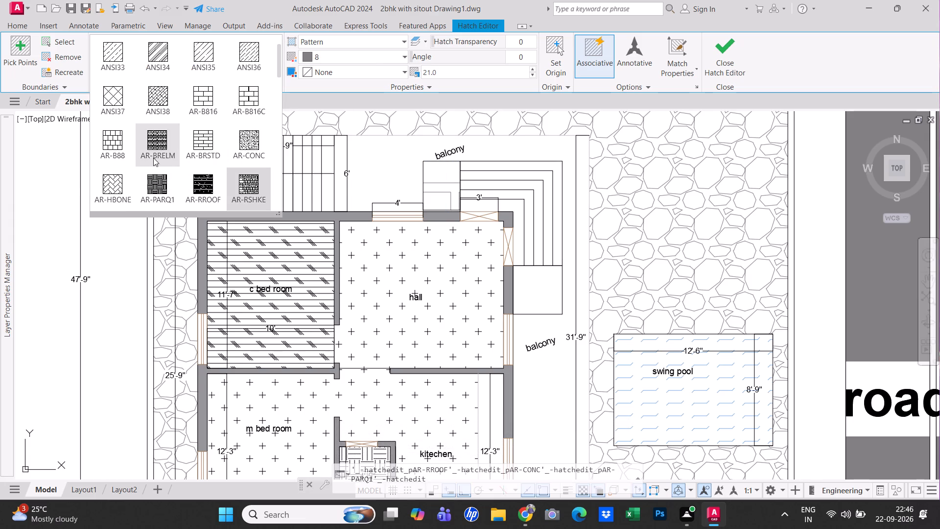
scroll(153, 158, "down", 2)
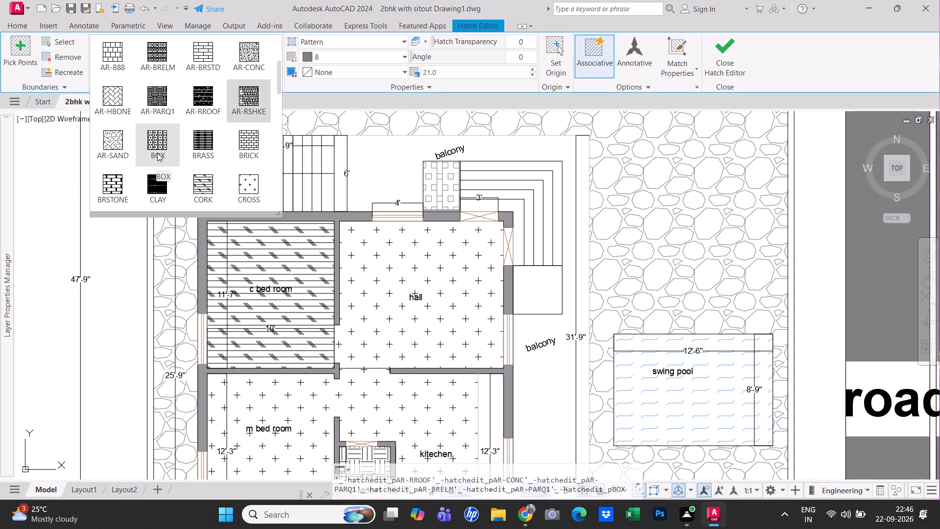
left_click(111, 143)
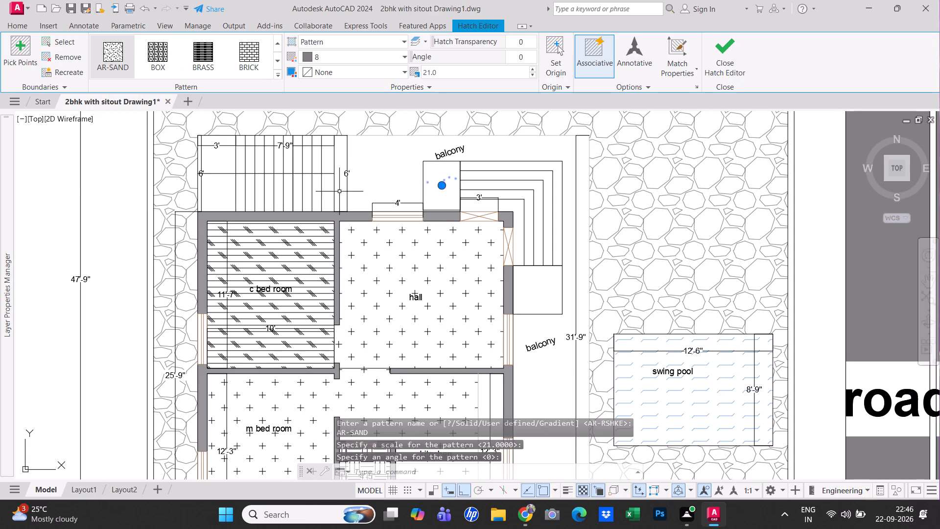
left_click(532, 74)
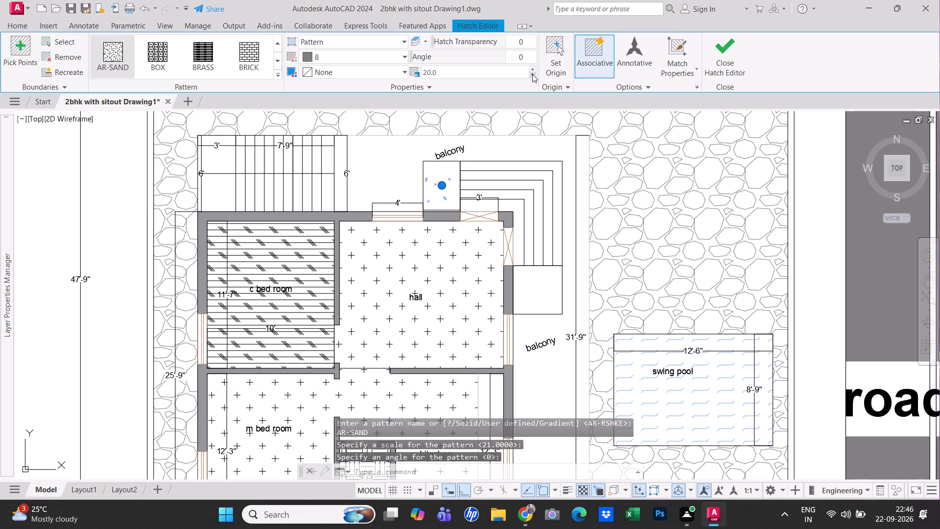
triple_click(532, 74)
double_click(532, 74)
triple_click(532, 74)
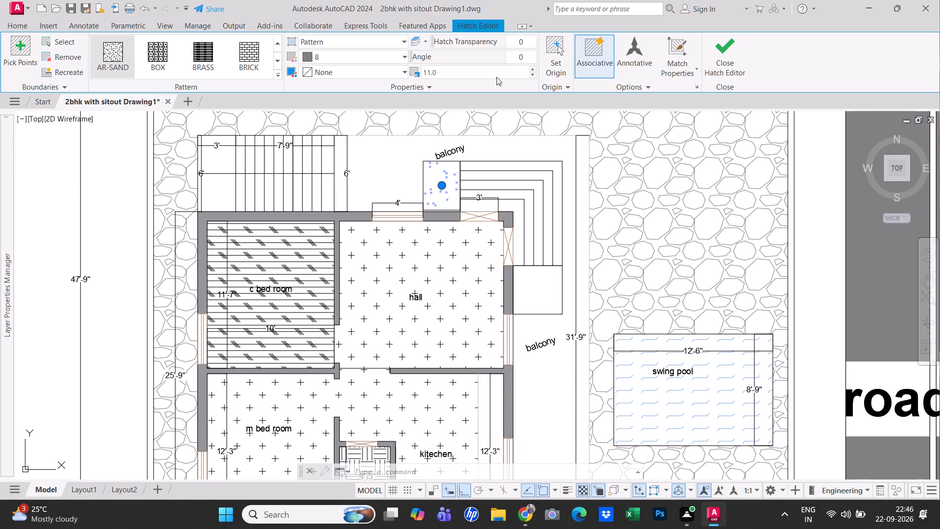
Set the colour of the AR-SAND hatch beside the north balcony steps to green 88,186,72.
left_click(384, 56)
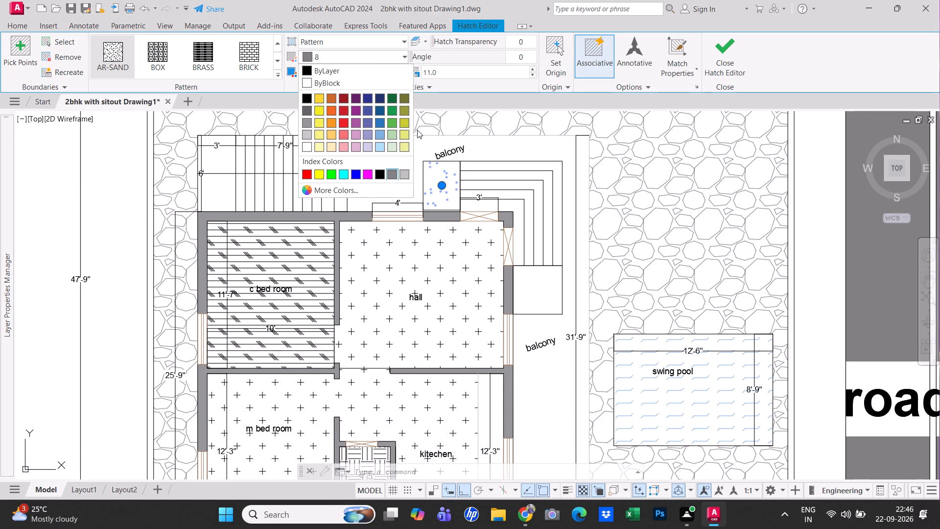
left_click(394, 124)
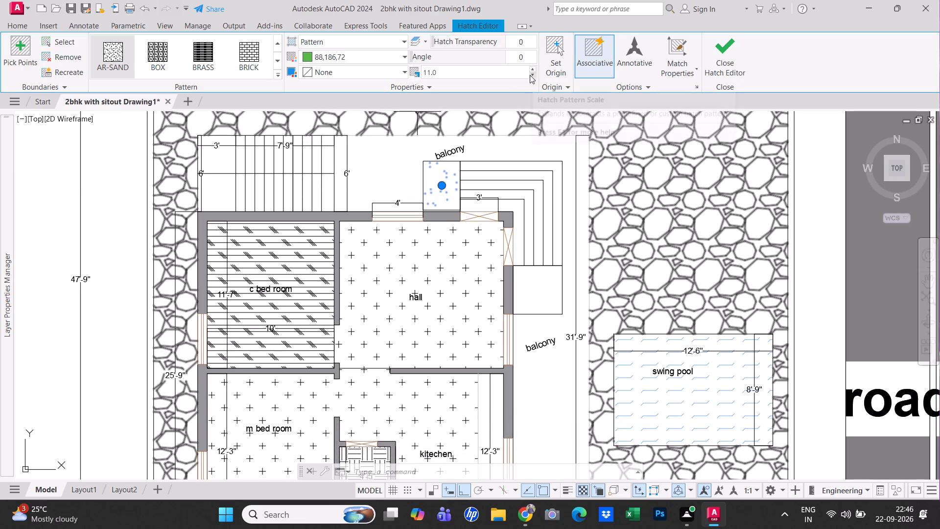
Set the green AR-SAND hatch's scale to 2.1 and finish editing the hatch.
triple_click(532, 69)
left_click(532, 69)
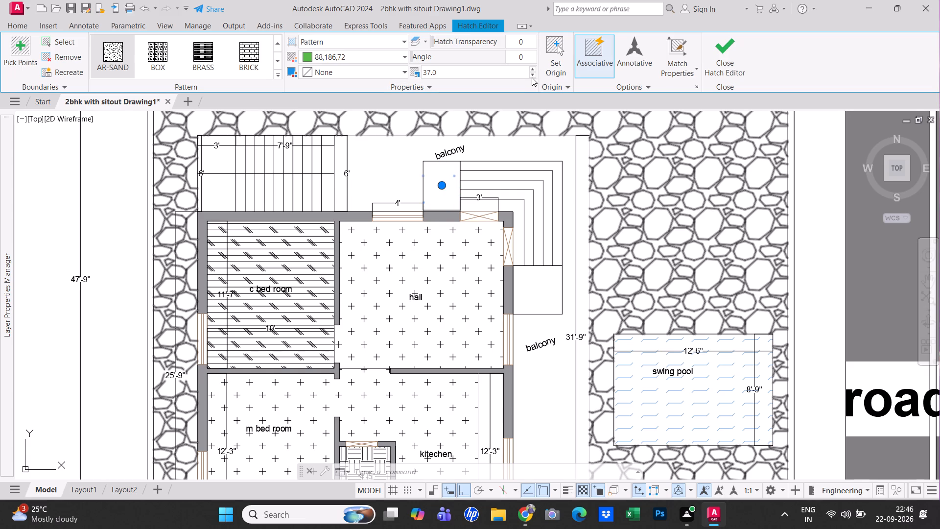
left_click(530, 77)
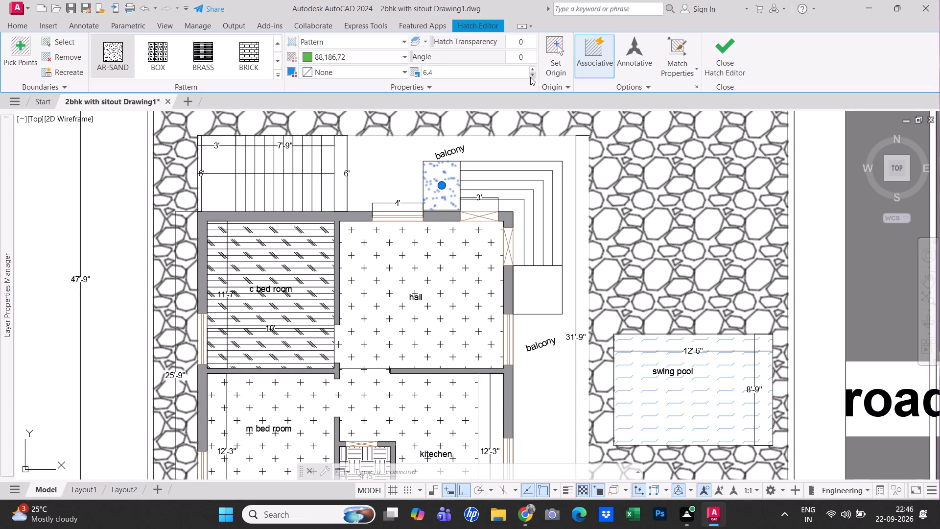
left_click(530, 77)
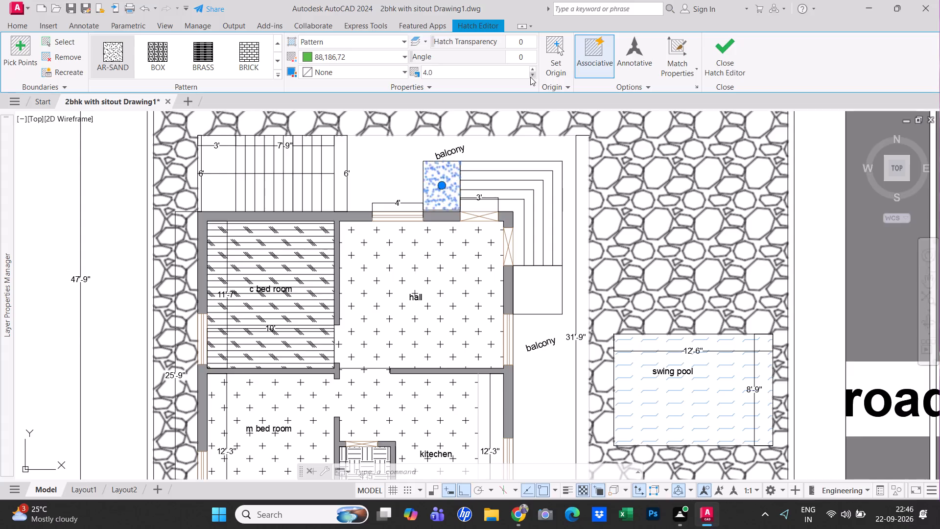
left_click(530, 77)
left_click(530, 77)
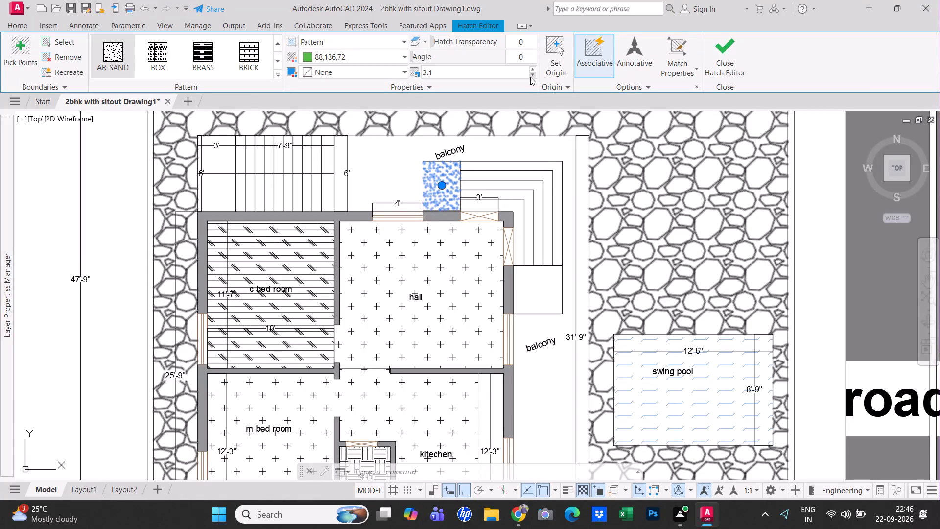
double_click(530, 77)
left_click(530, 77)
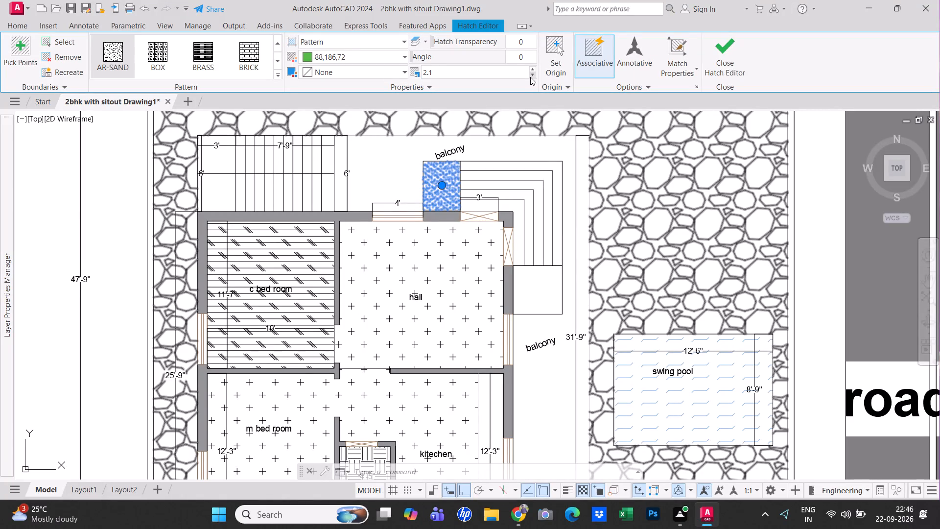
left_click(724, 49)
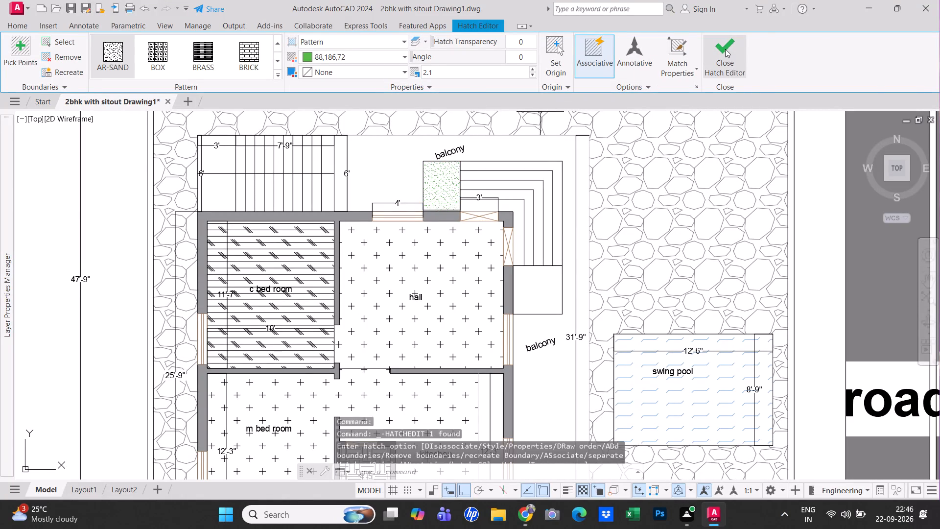
Set the scale of the green AR-SAND hatch beside the north balcony steps to 1.7 and finish editing.
left_click(442, 190)
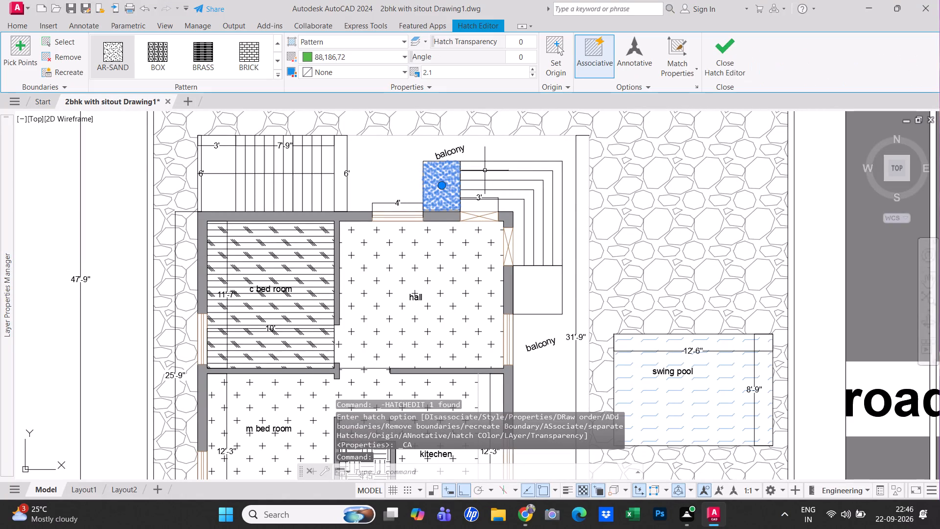
triple_click(532, 74)
left_click(532, 74)
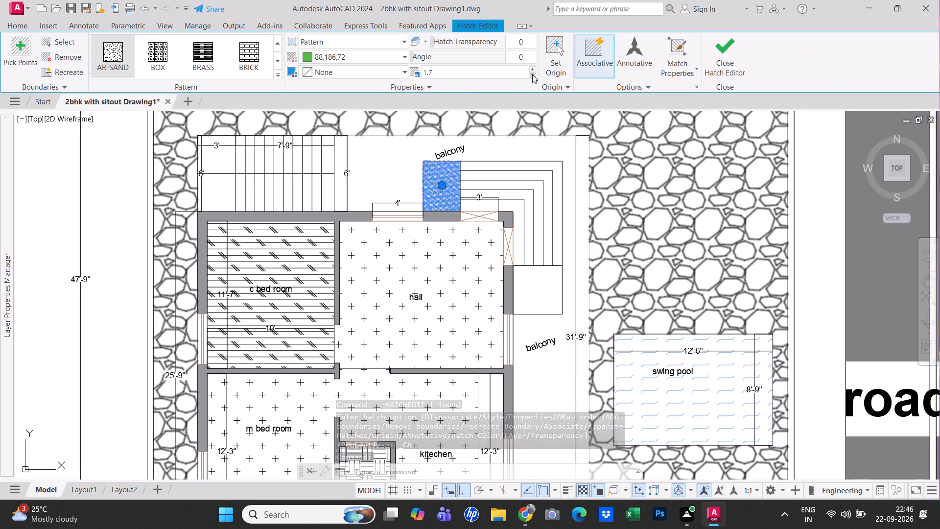
left_click(721, 46)
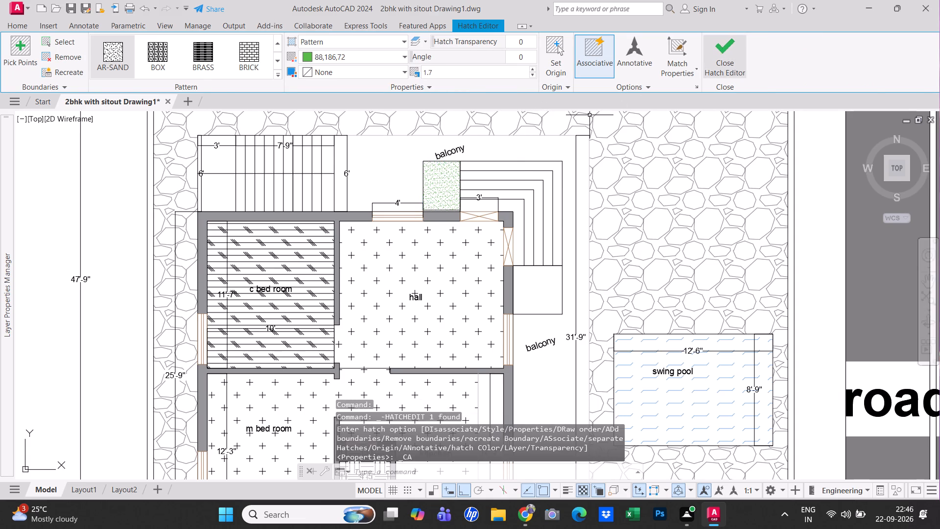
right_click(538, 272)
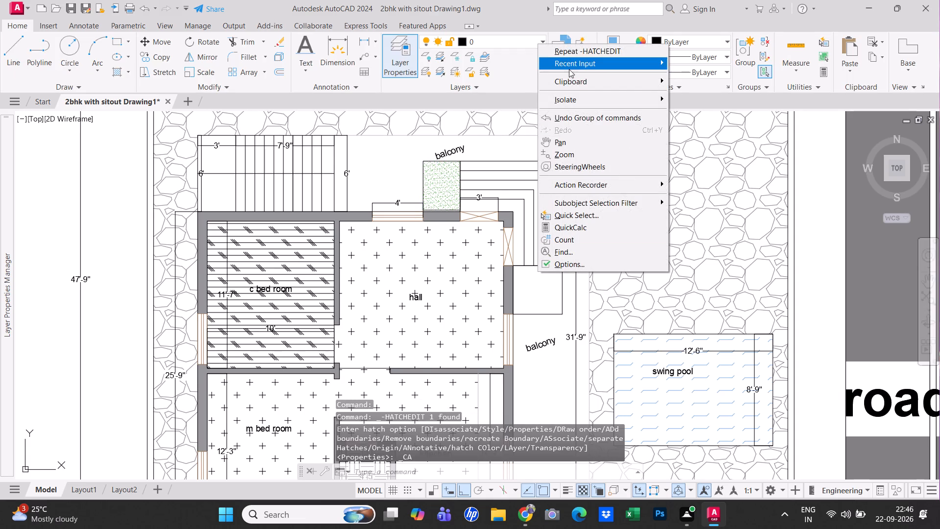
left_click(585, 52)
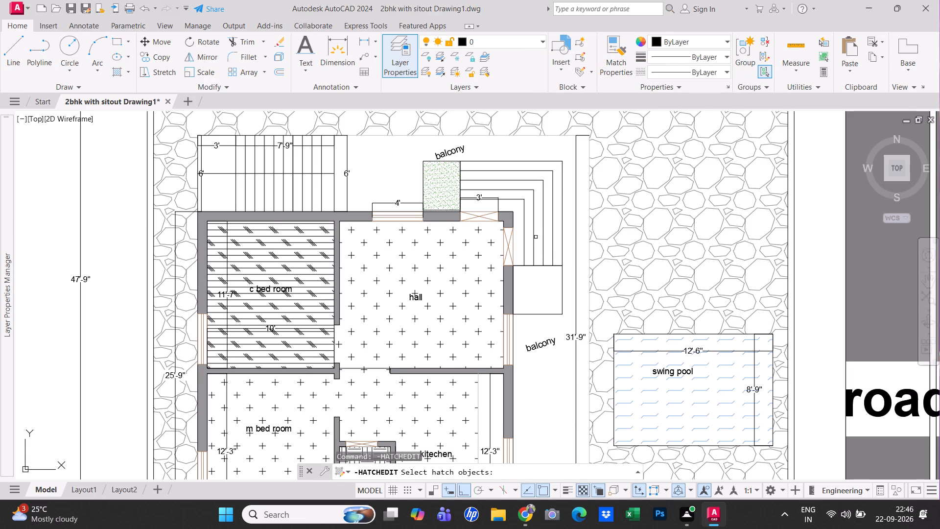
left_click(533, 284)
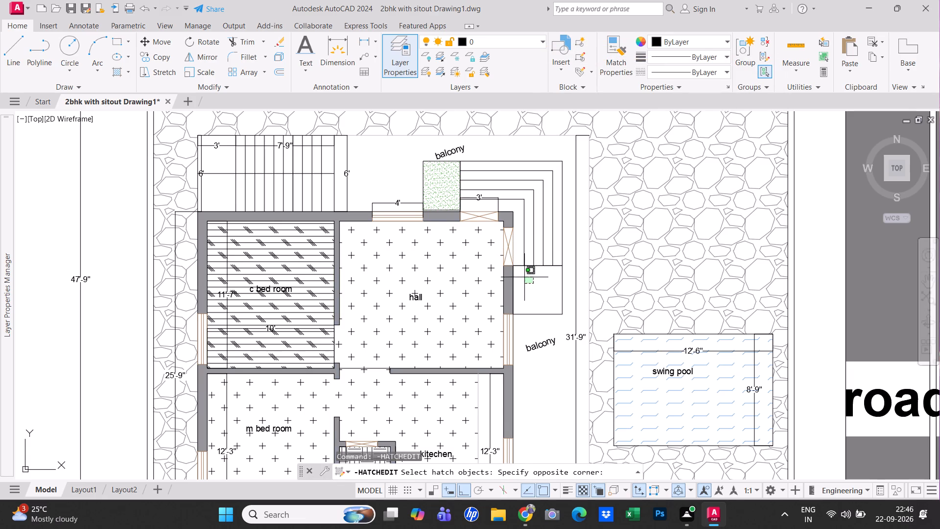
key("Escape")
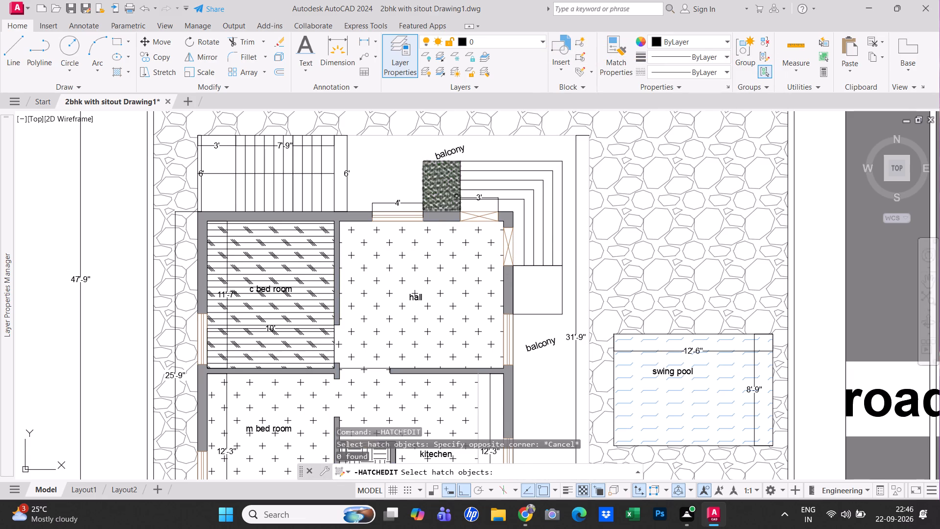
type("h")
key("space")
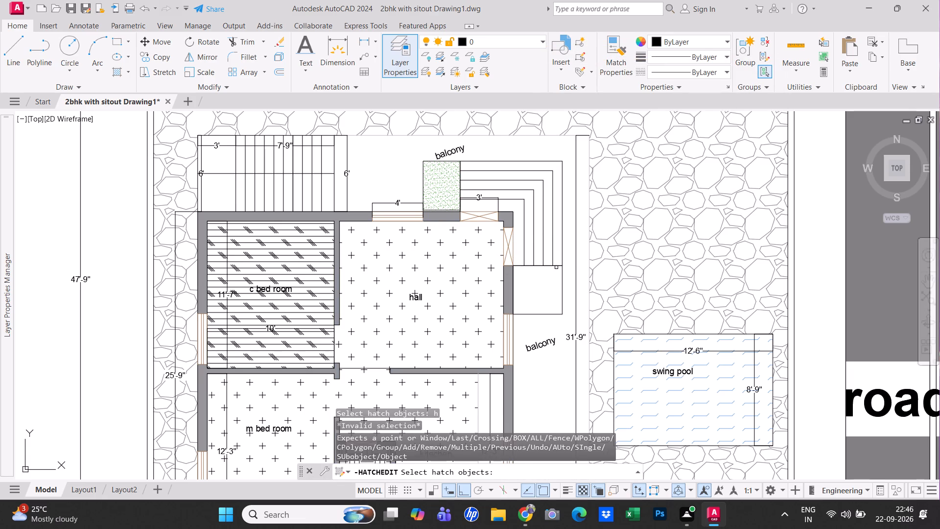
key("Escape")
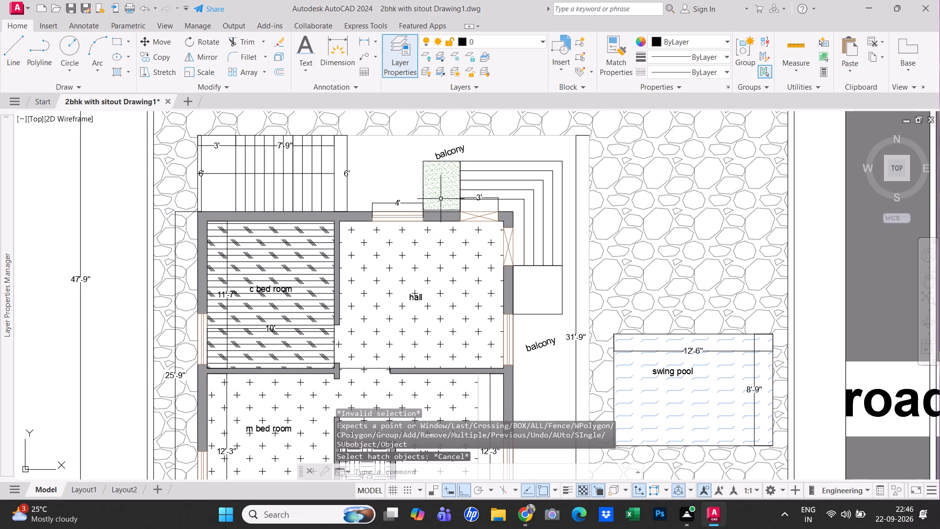
Hatch the small rectangle at the south end of the balcony steps, beside the hall's east wall, with AR-SAND.
type("h")
key("space")
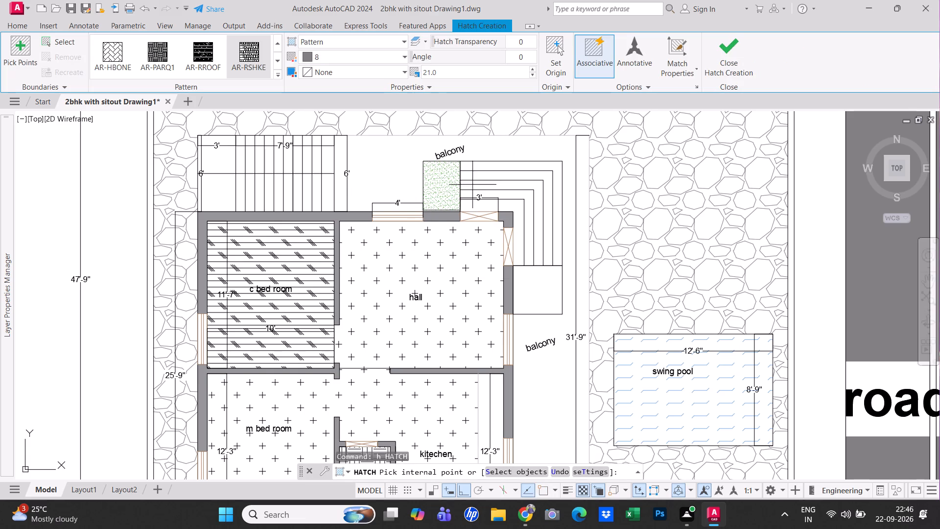
left_click(279, 78)
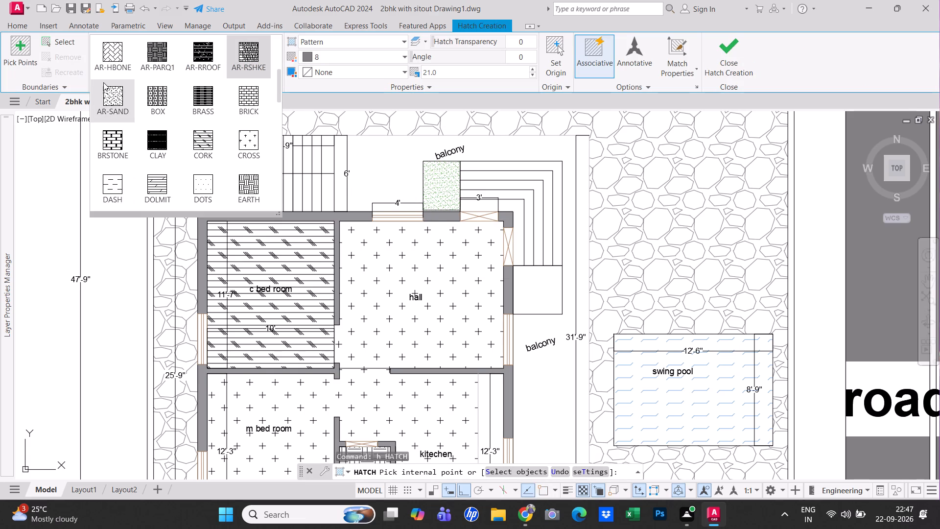
left_click(113, 95)
left_click(534, 286)
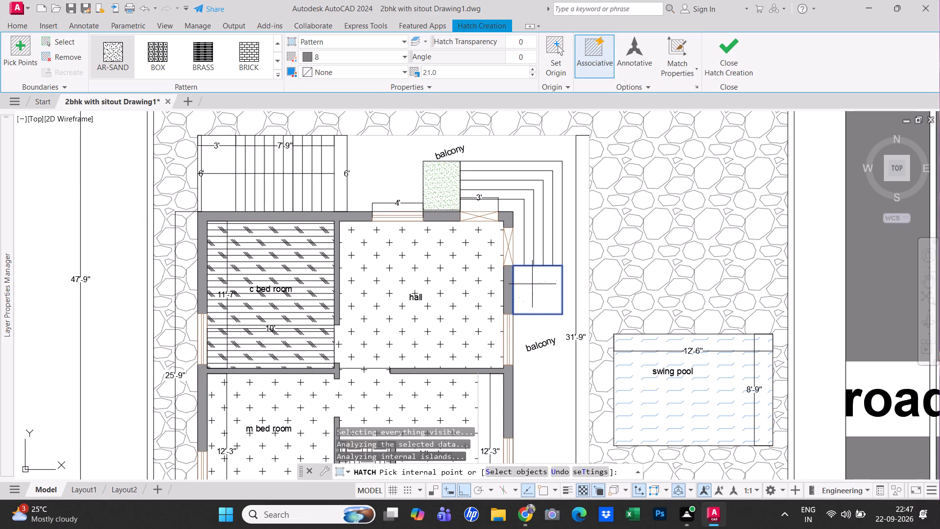
key("Escape")
Reduce the scale of the AR-SAND hatch in the rectangle beside the hall's east wall to 1.4.
double_click(527, 293)
key("Escape")
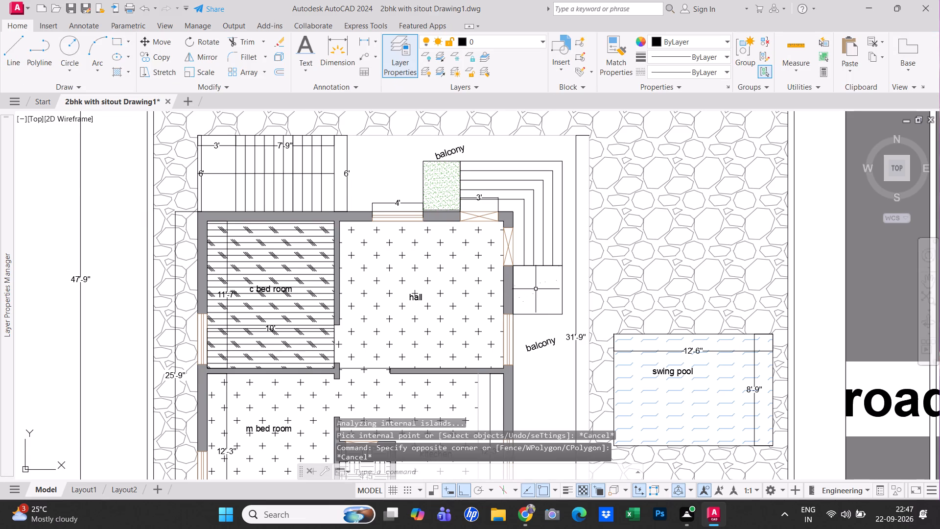
double_click(536, 286)
left_click(536, 286)
left_click(543, 295)
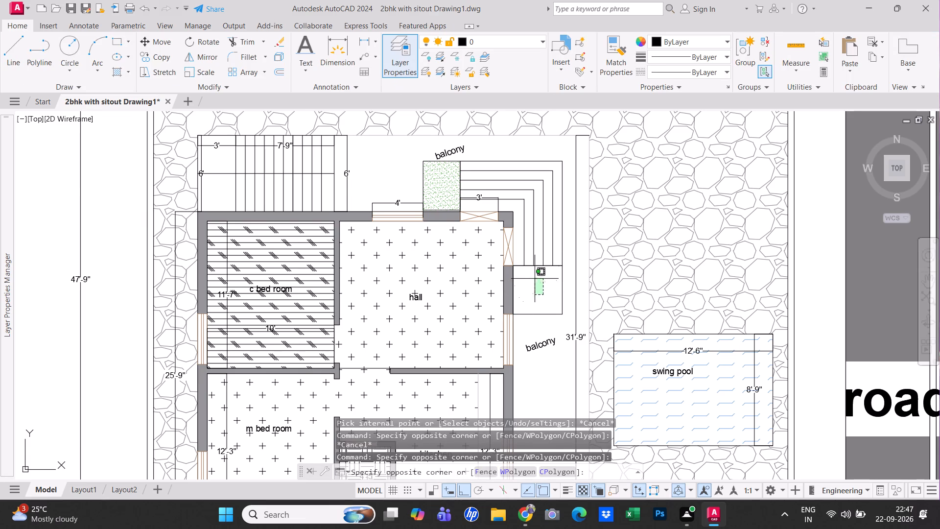
left_click(531, 276)
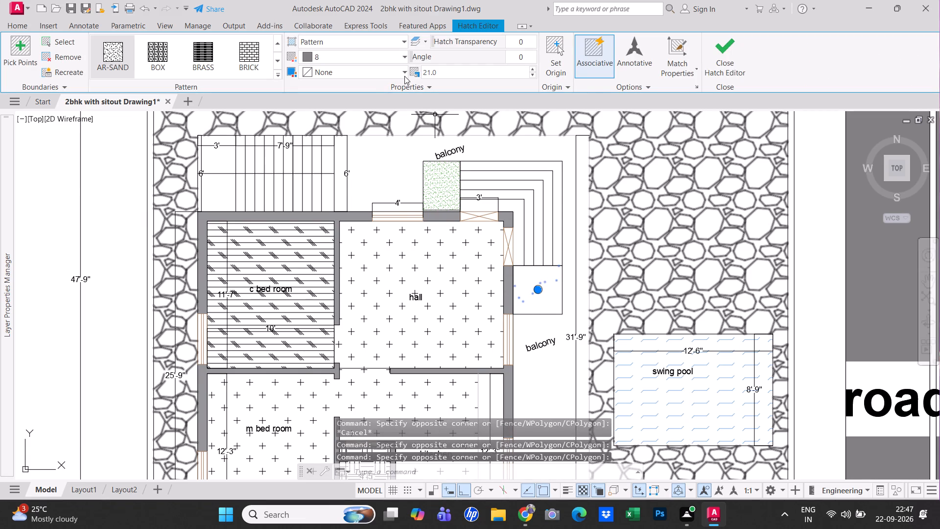
left_click(533, 76)
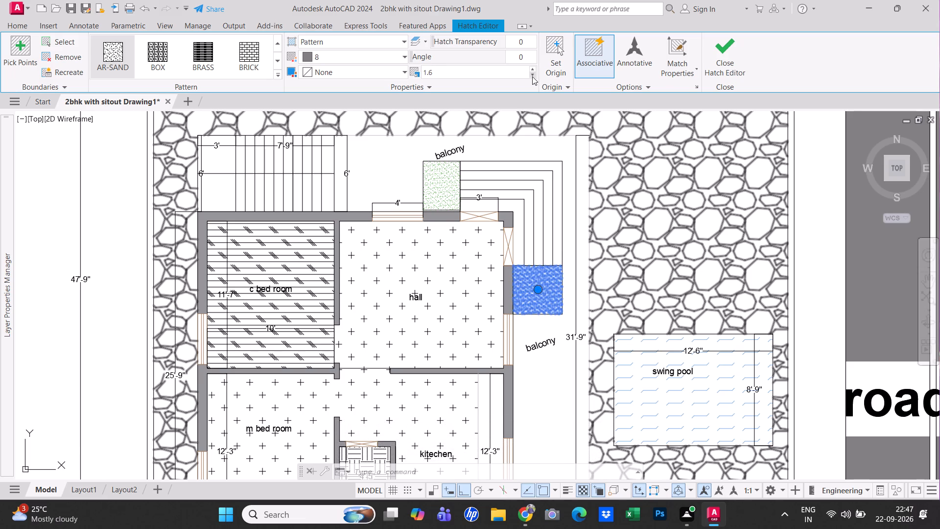
double_click(532, 76)
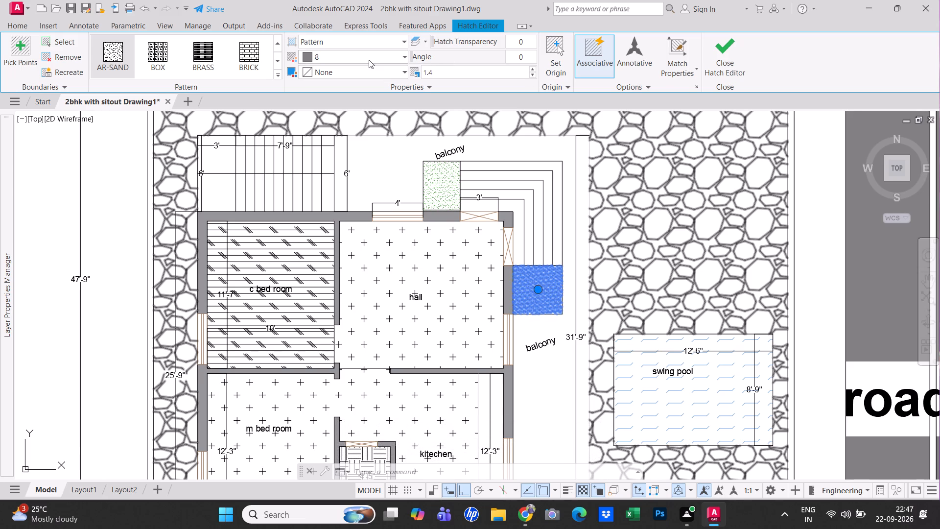
Set the colour of the east rectangle's AR-SAND hatch to green 88,186,72 and finish editing the hatch.
left_click(369, 58)
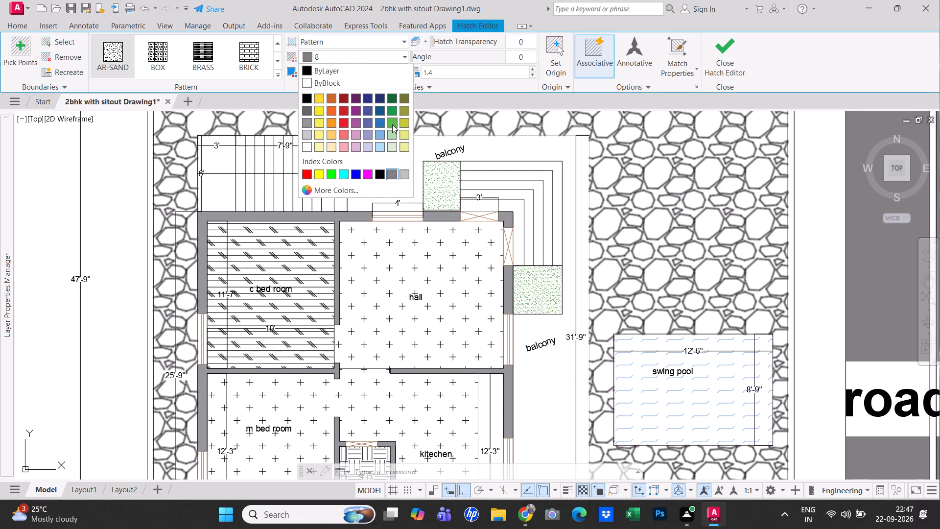
left_click(392, 124)
left_click(720, 72)
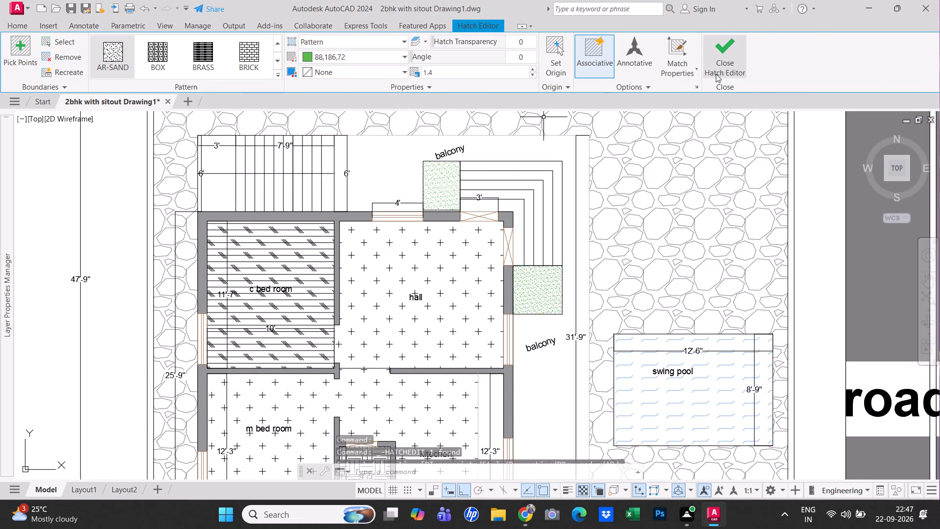
Hatch the outermost, middle and innermost L-shaped bands of the balcony steps with the ZIGZAG pattern.
scroll(487, 201, "up", 1)
middle_click_drag(488, 211, 370, 248)
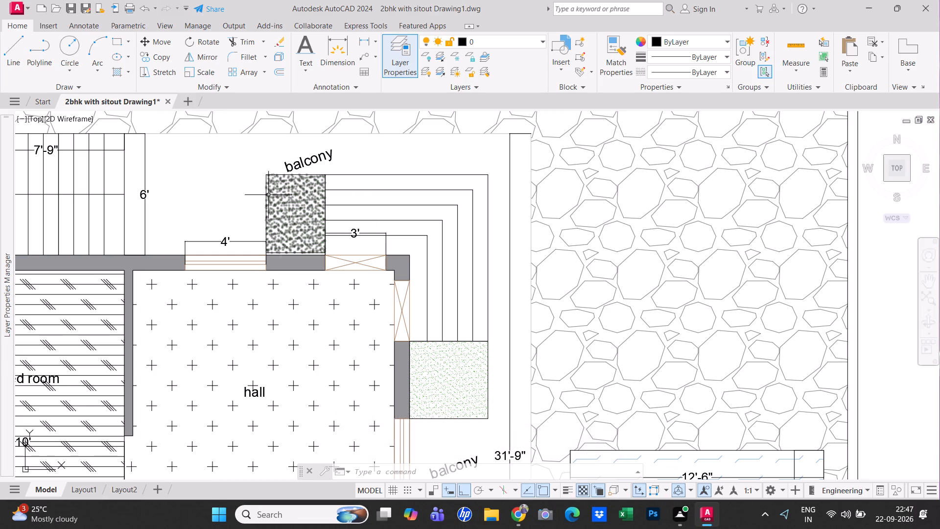
type("h")
key("space")
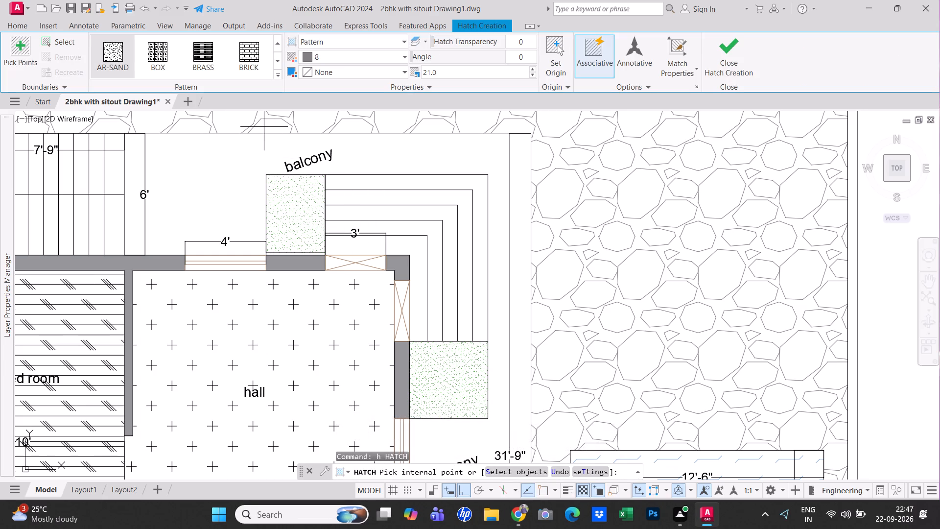
left_click(276, 75)
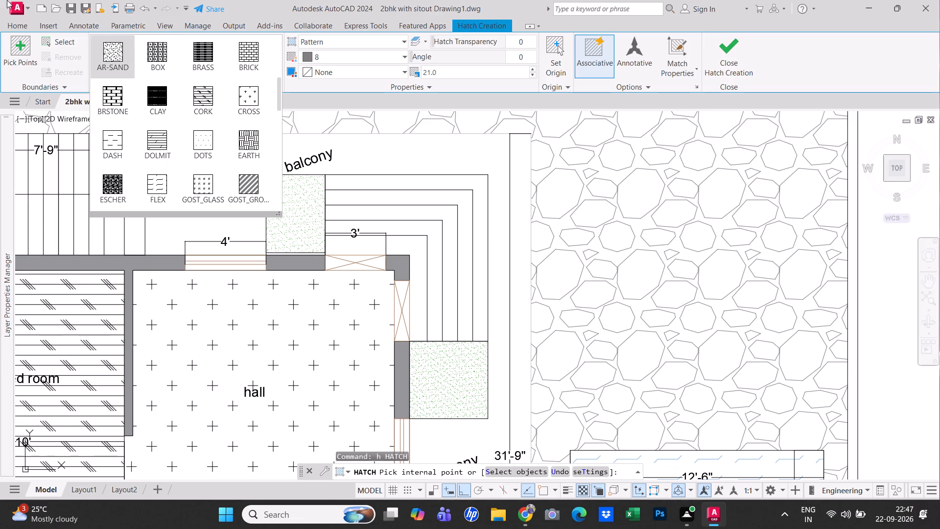
scroll(135, 143, "down", 1)
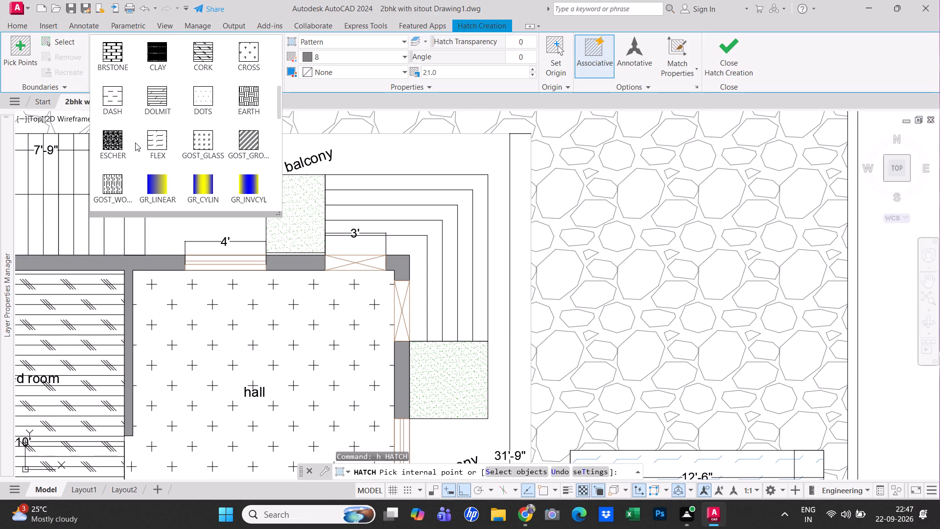
scroll(135, 143, "down", 2)
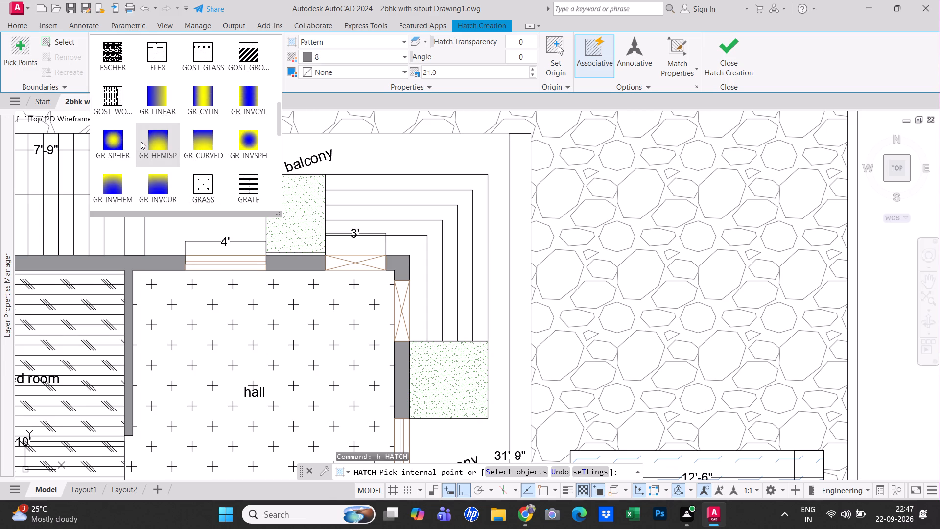
scroll(206, 151, "down", 1)
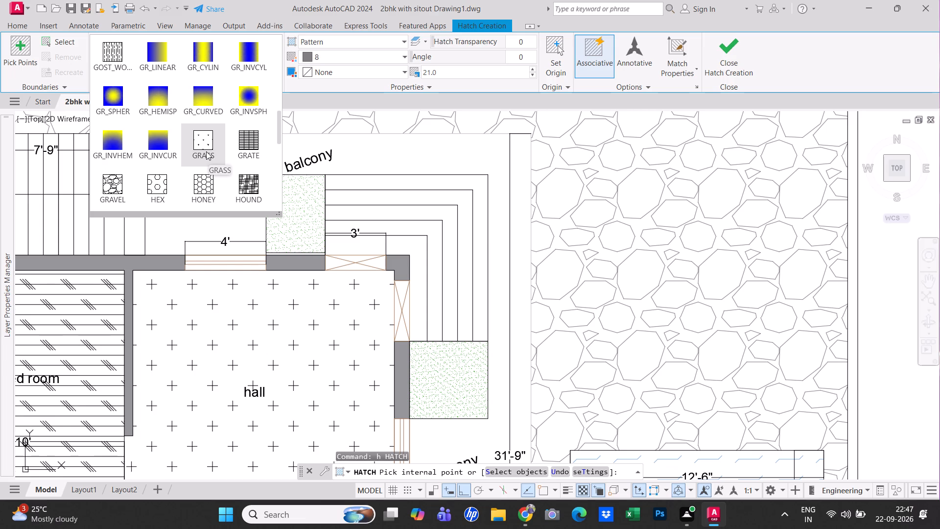
scroll(206, 151, "down", 1)
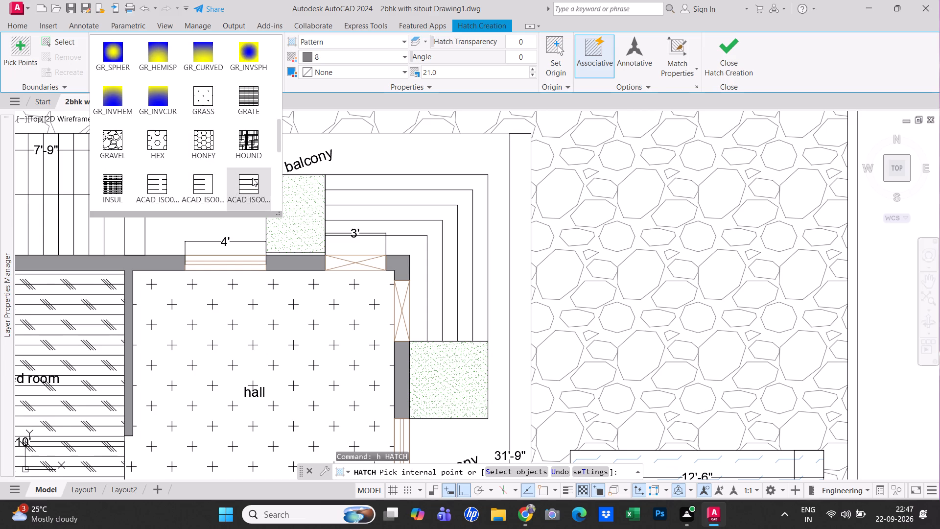
scroll(252, 178, "down", 3)
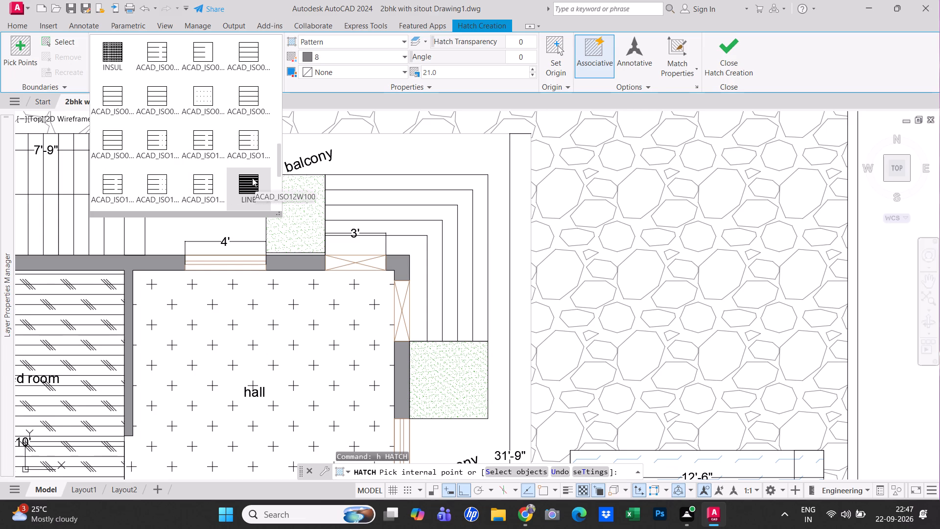
scroll(253, 177, "down", 3)
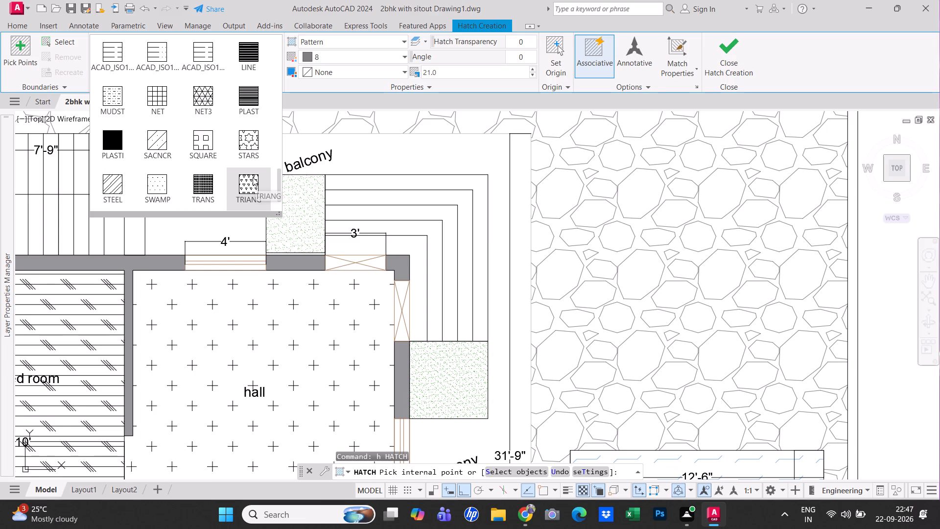
scroll(249, 174, "down", 1)
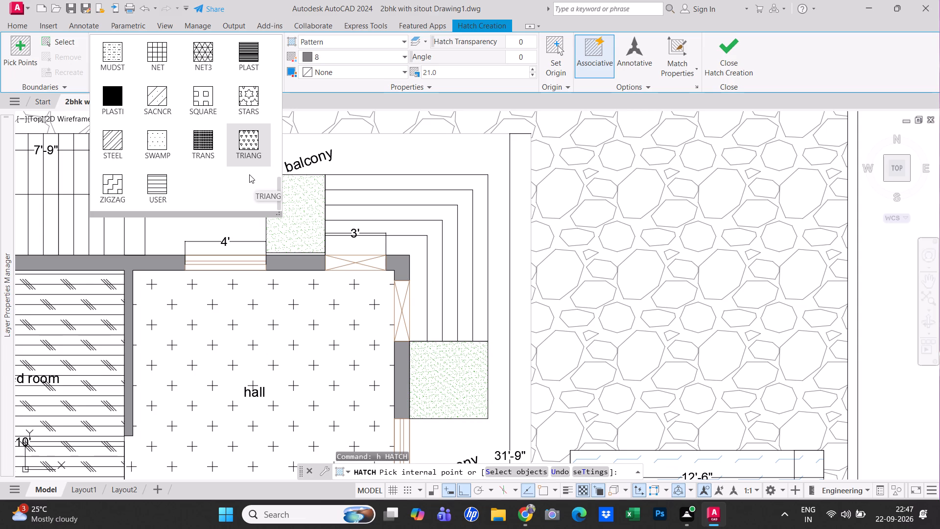
left_click(113, 186)
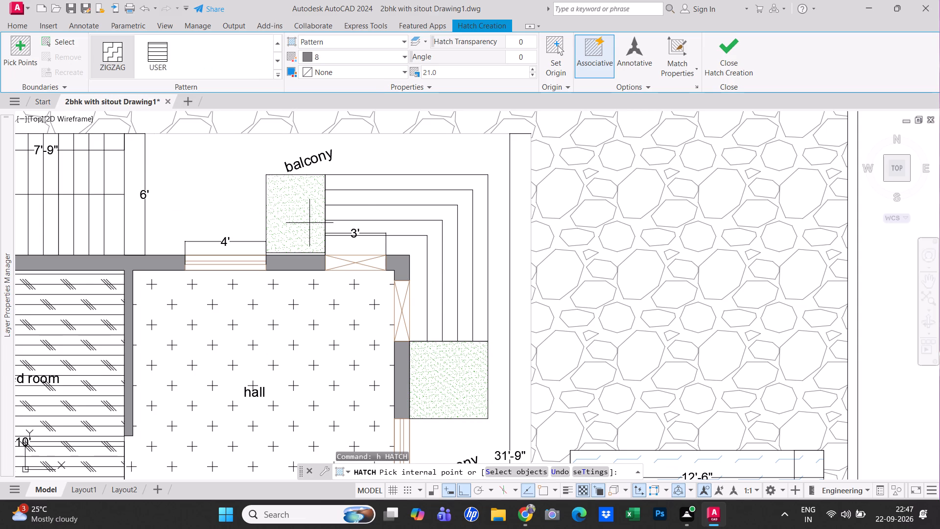
left_click(405, 216)
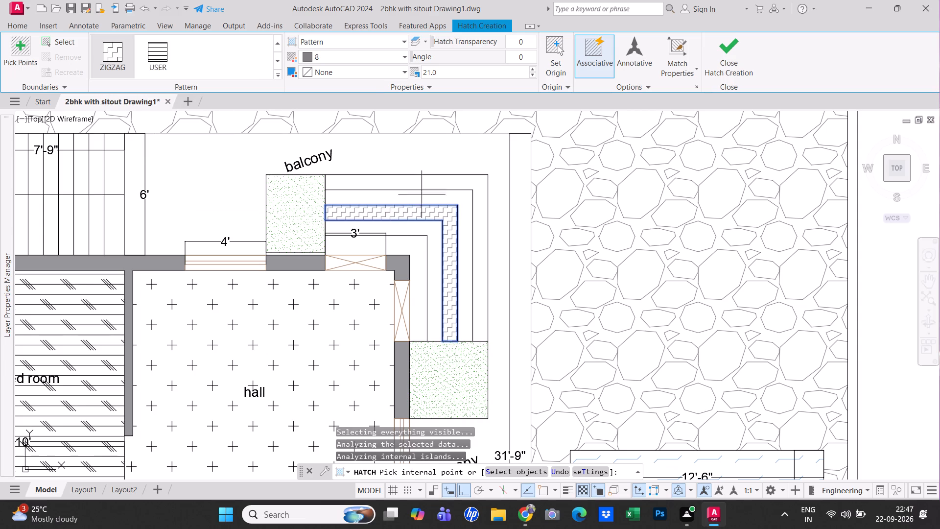
left_click(426, 183)
left_click(414, 240)
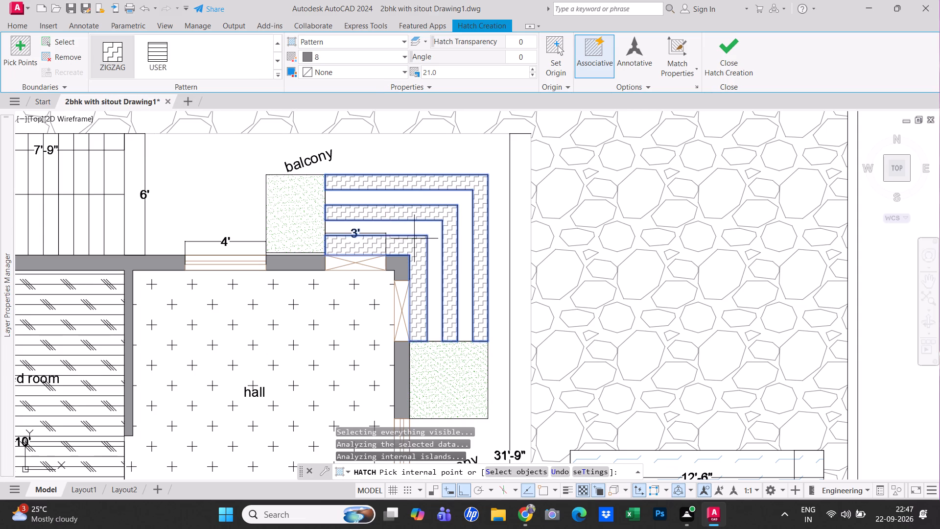
left_click(749, 47)
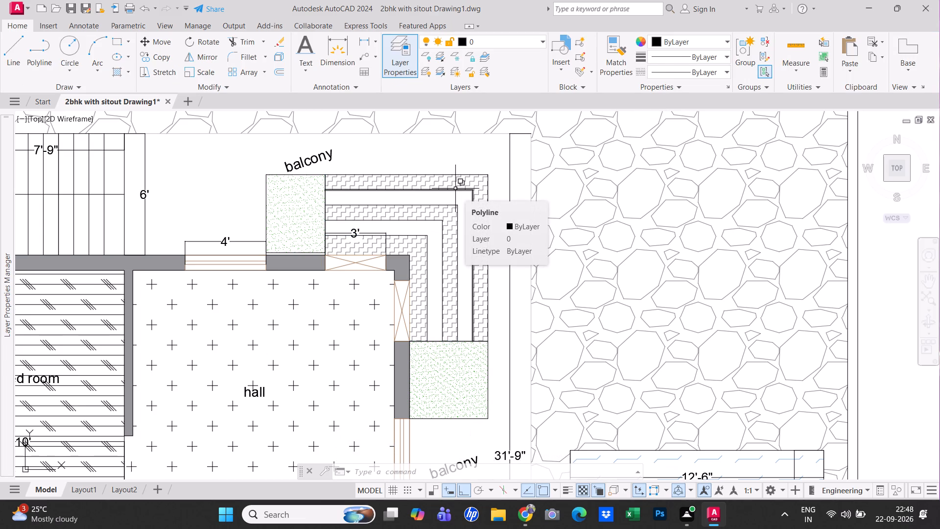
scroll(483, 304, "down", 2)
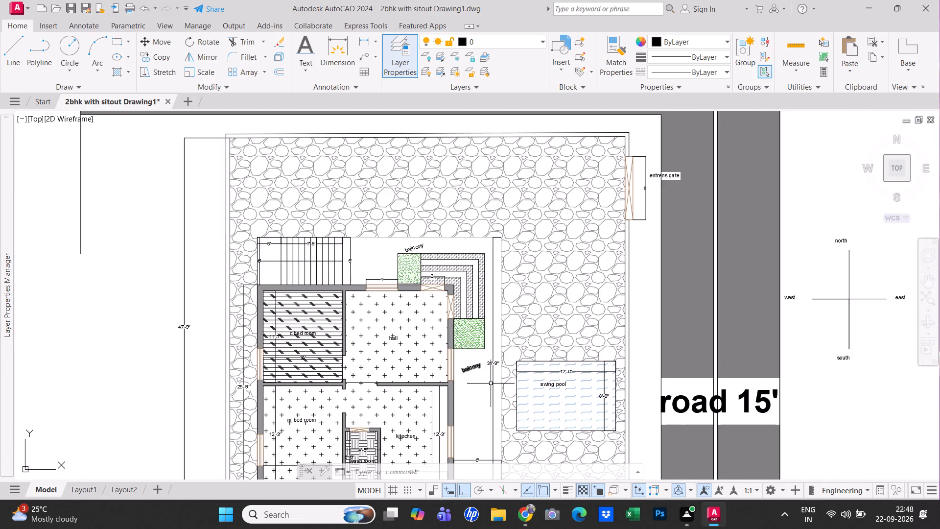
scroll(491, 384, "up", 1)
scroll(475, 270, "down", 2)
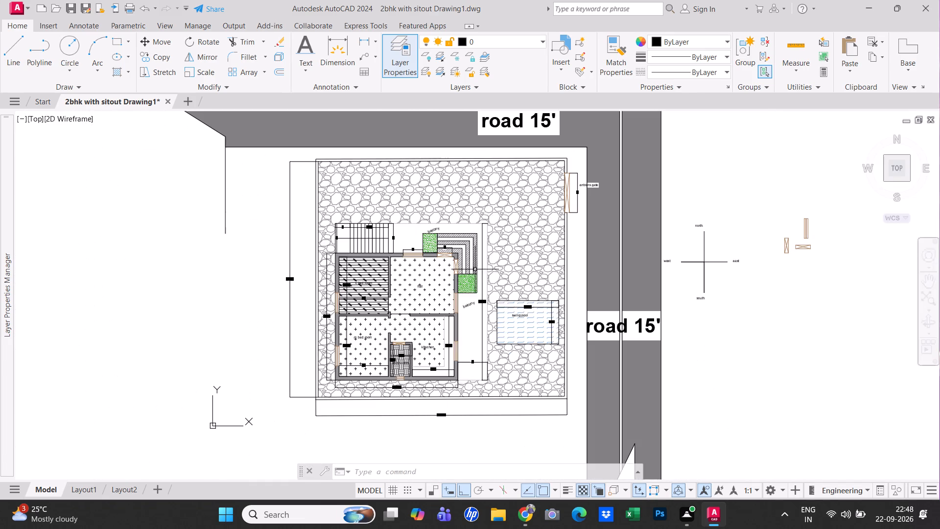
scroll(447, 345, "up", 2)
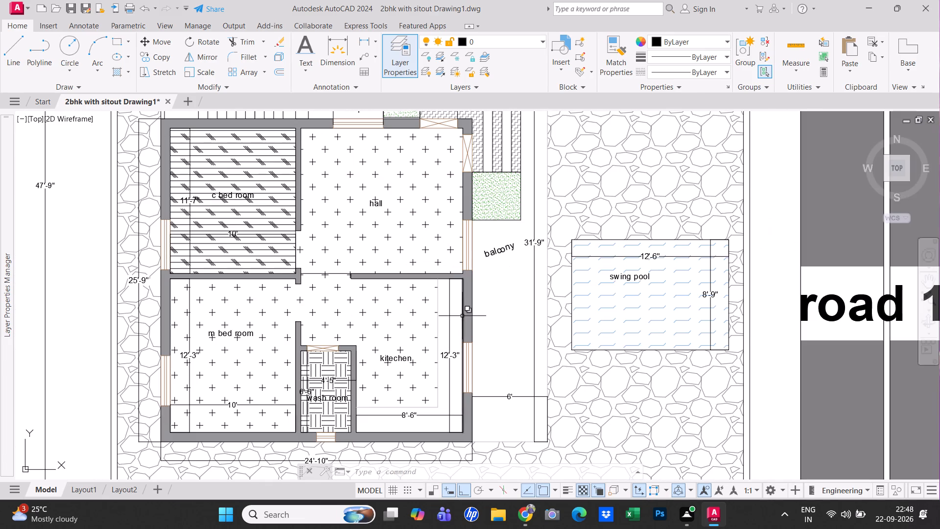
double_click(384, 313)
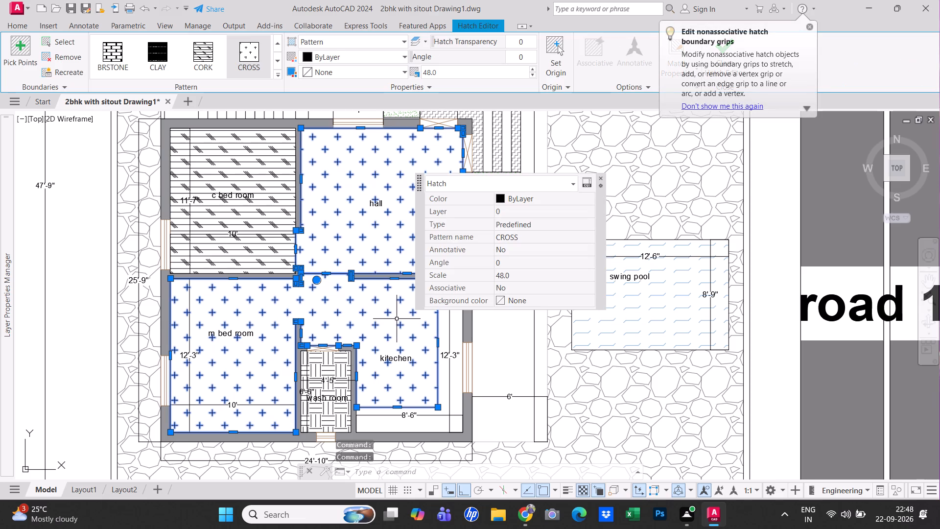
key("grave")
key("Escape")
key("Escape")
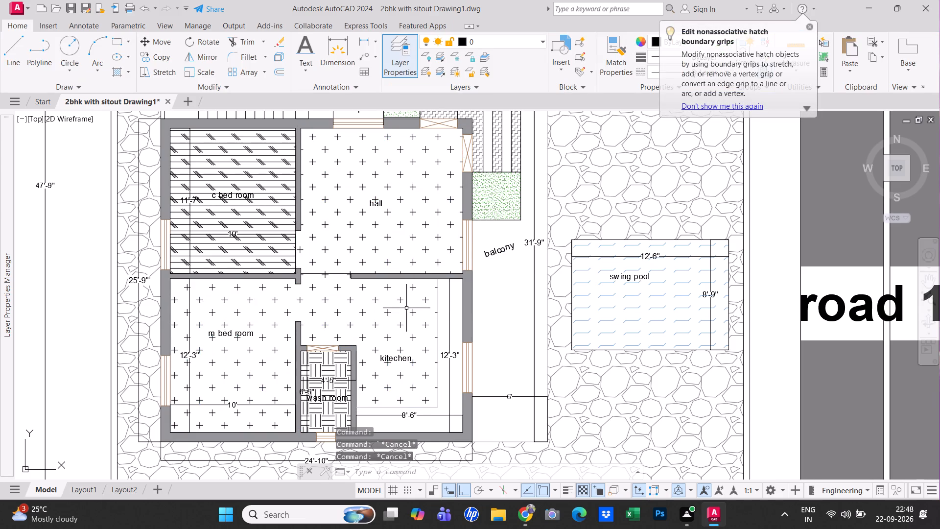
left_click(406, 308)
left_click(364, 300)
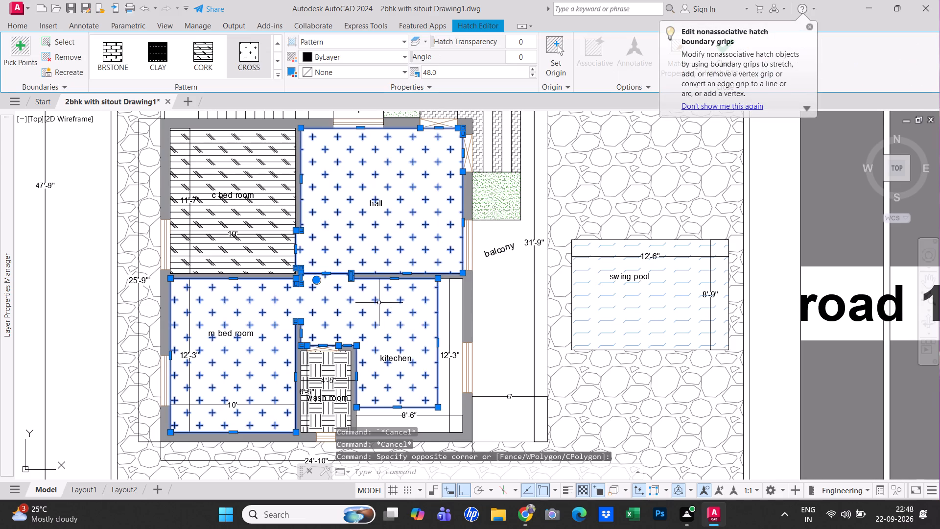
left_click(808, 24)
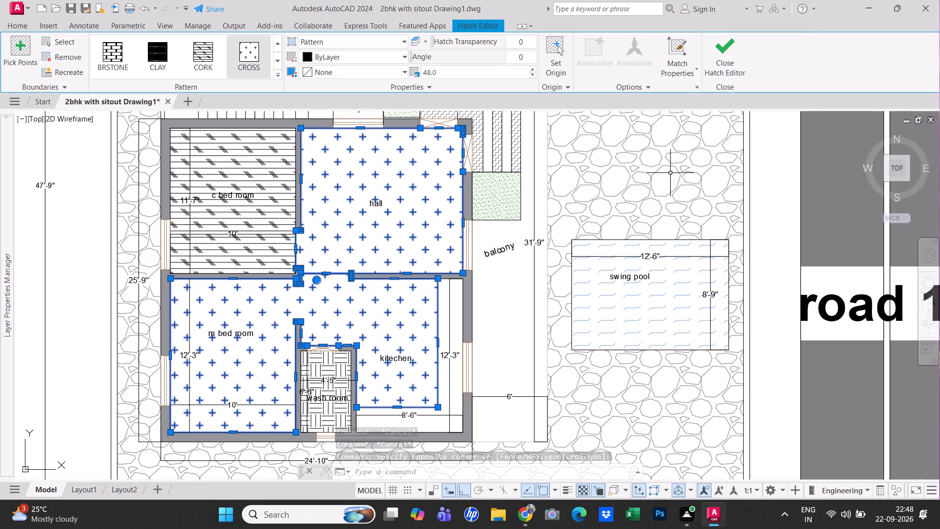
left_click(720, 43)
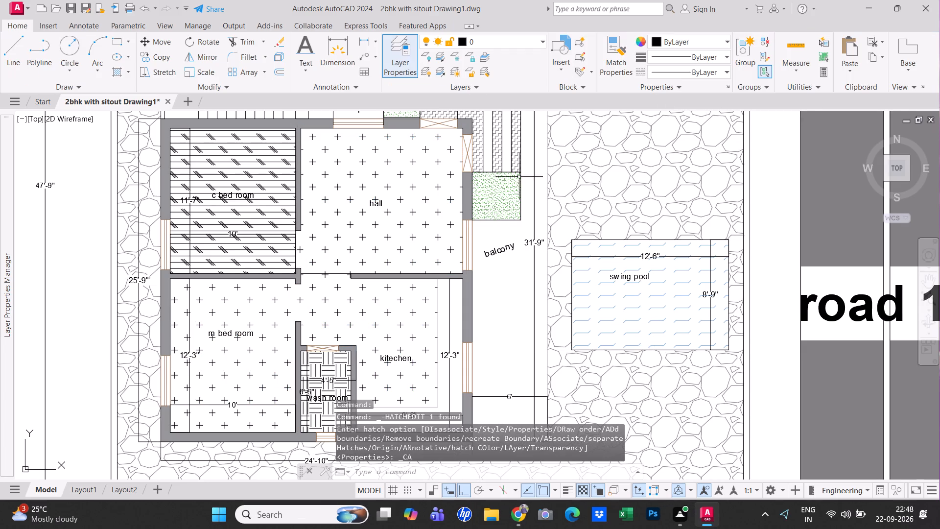
Delete the CROSS hatch that covers the hall, m bed room and kitchen floors.
left_click(420, 220)
left_click(416, 205)
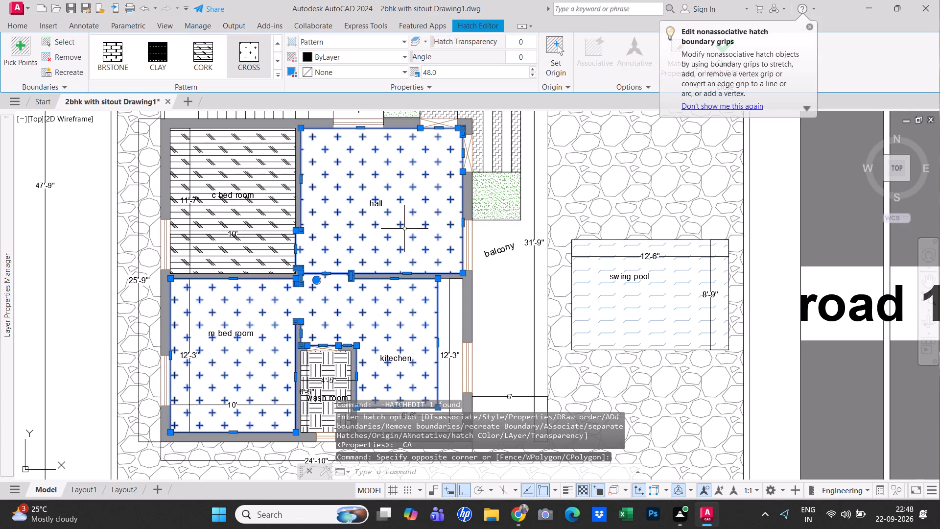
key("Delete")
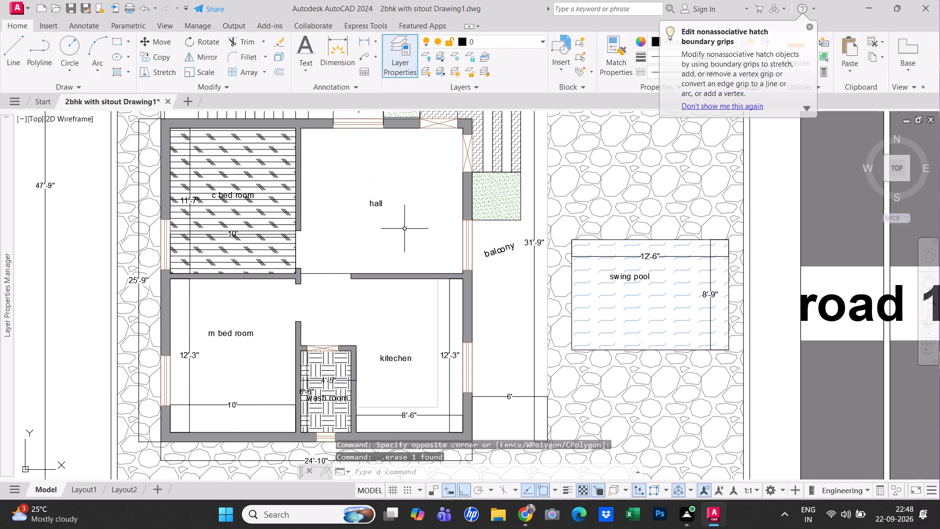
key("Escape")
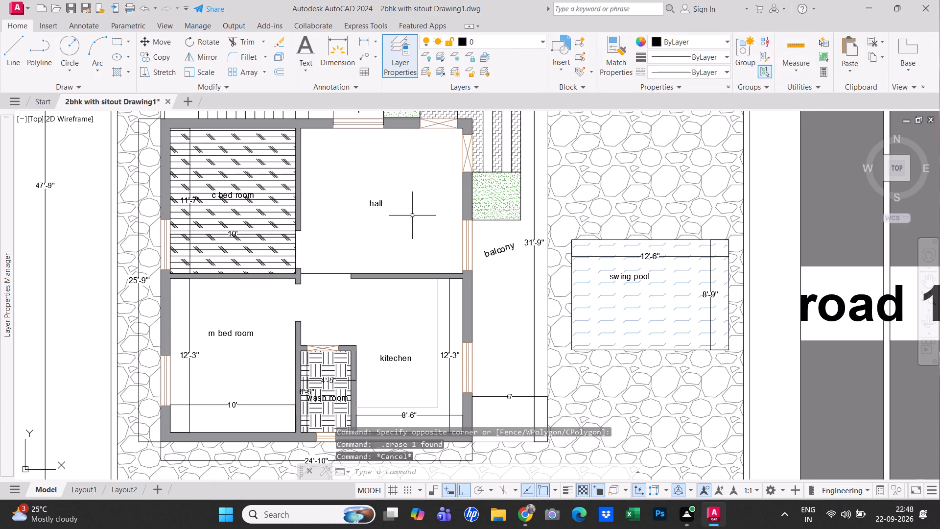
Hatch the hall floor with the ZIGZAG pattern in colour 8 at scale 21.
type("h")
key("space")
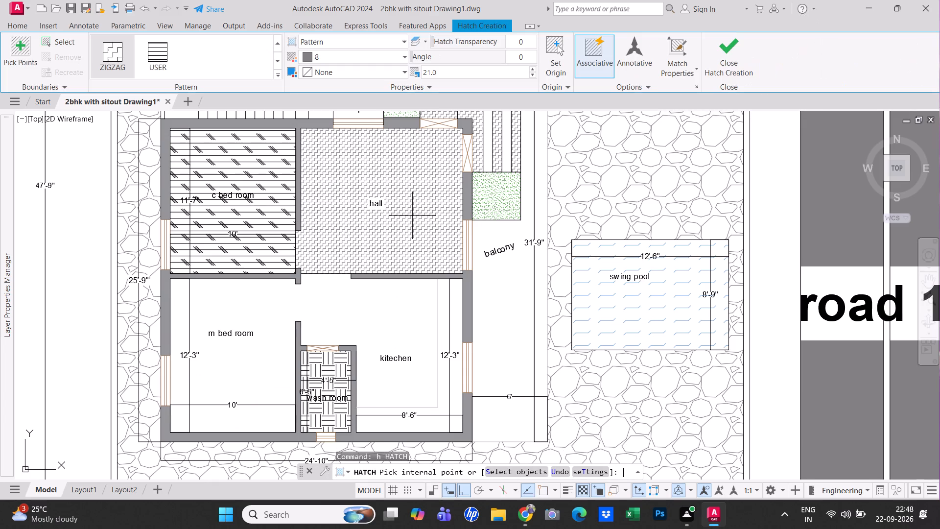
left_click(412, 227)
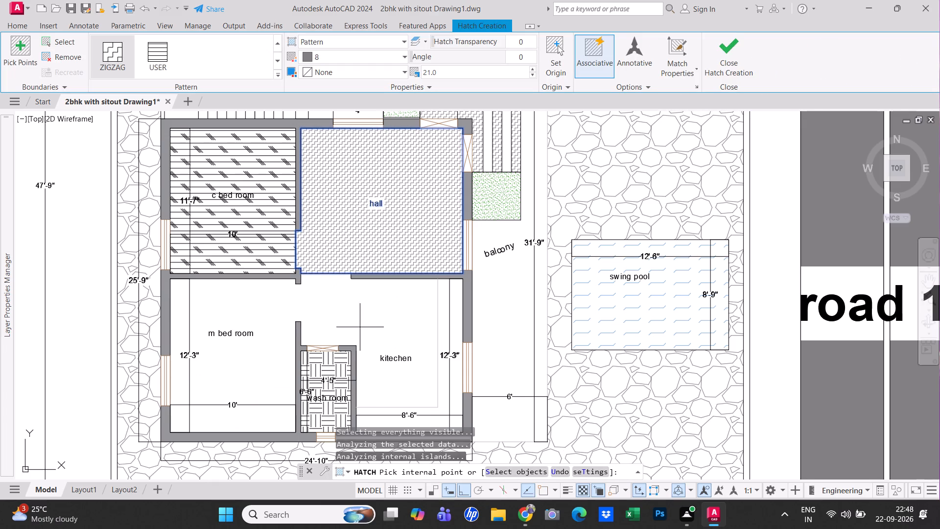
left_click(747, 60)
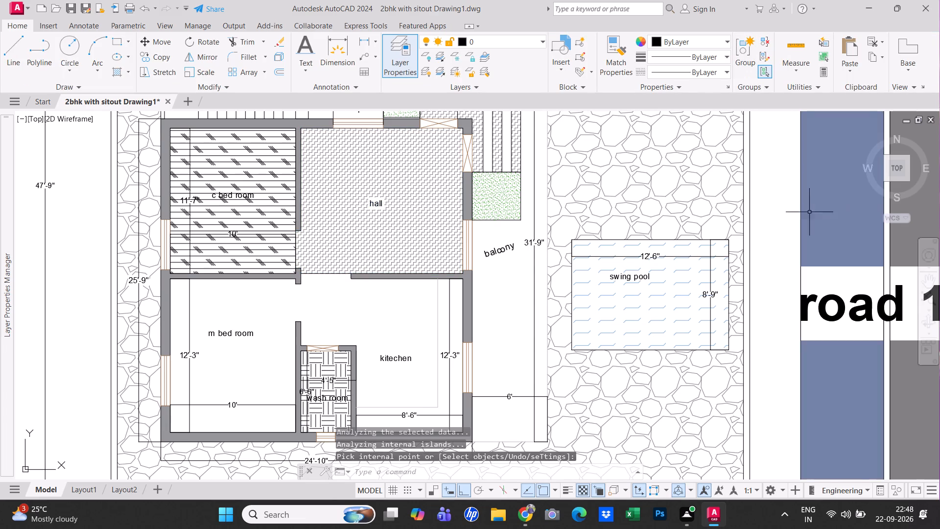
Apply a NET hatch to the connected m bed room and kitchen floor, raising its scale to 36.
right_click(761, 219)
left_click(774, 224)
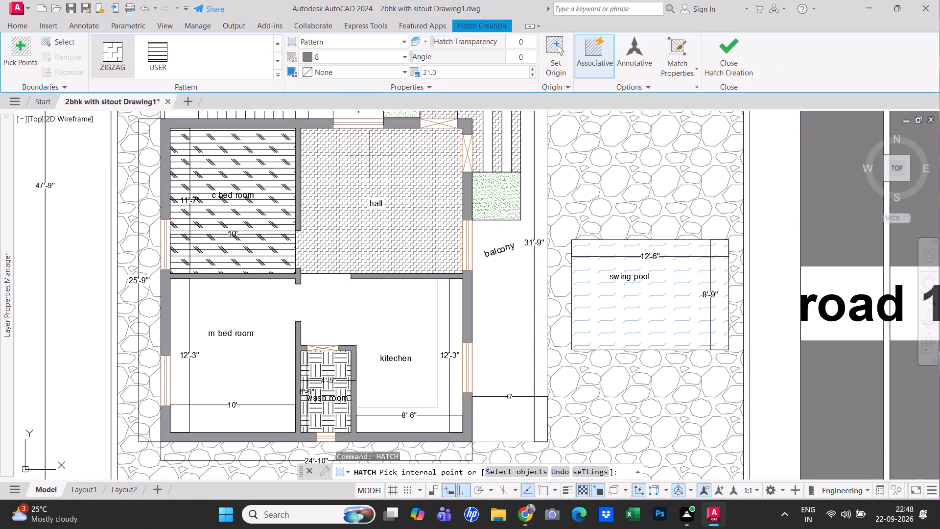
left_click(277, 76)
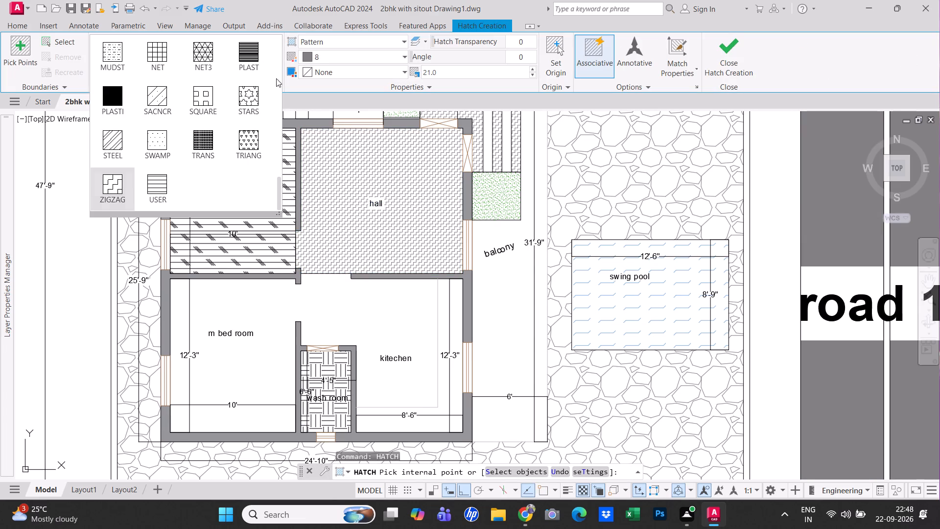
left_click(167, 51)
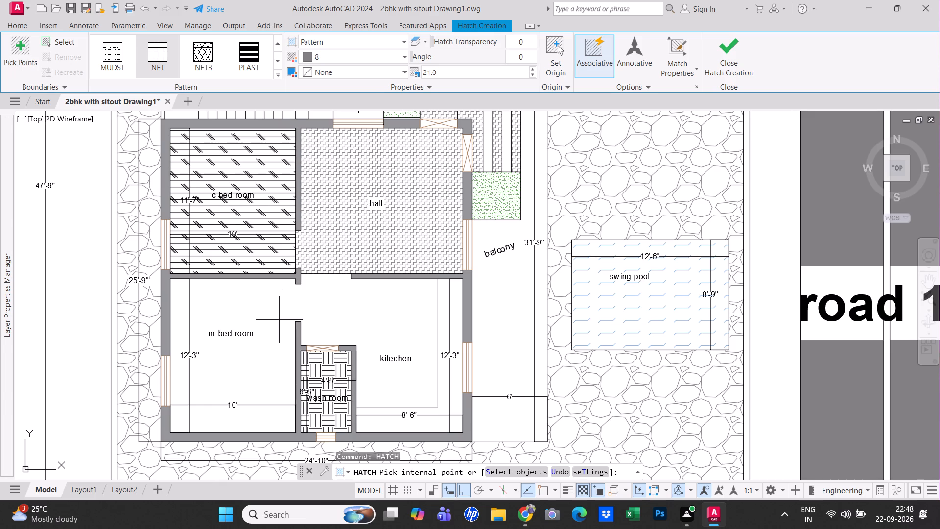
left_click(279, 320)
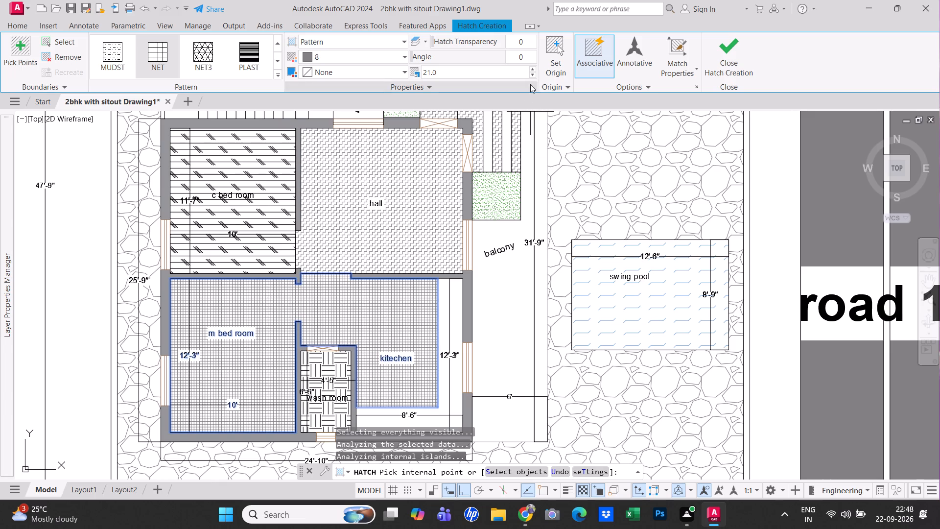
triple_click(533, 70)
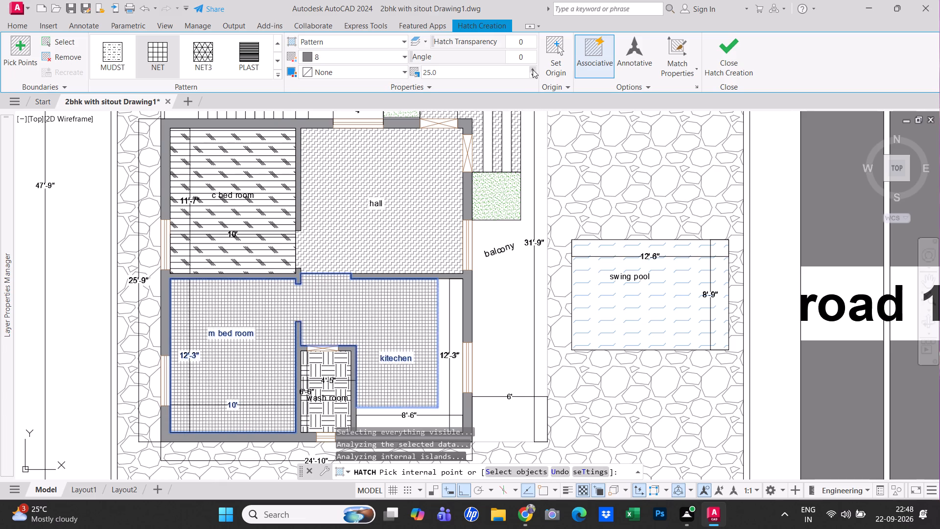
left_click(533, 70)
triple_click(533, 70)
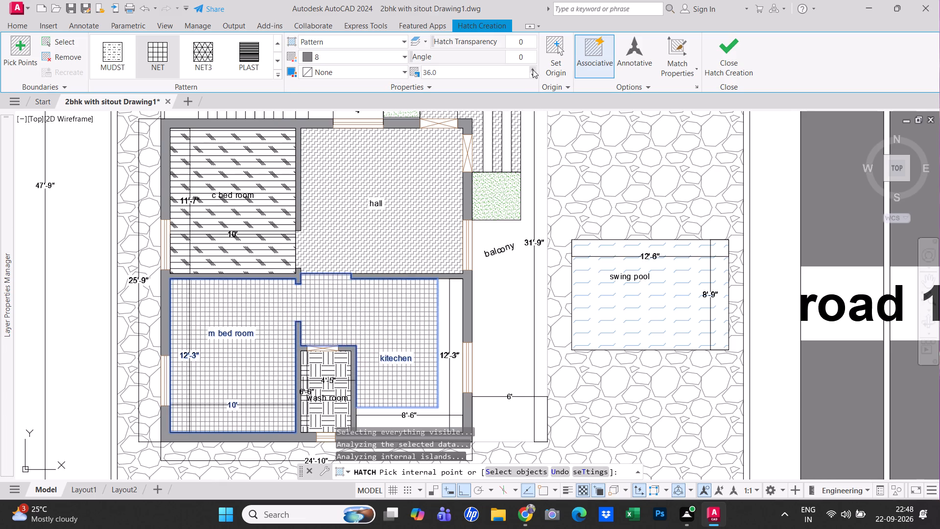
Switch the m bed room and kitchen floor hatch to the NET3 pattern and finish the hatch.
left_click(282, 73)
left_click(214, 50)
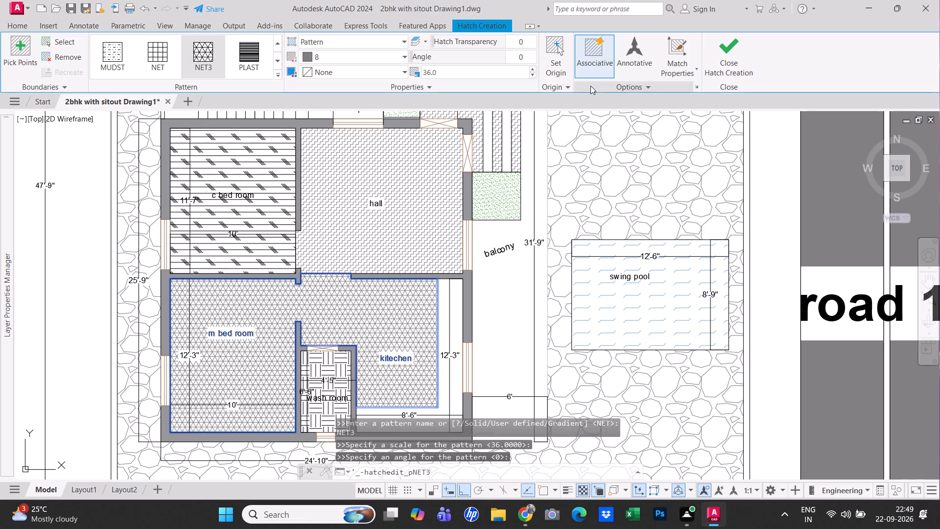
left_click(747, 49)
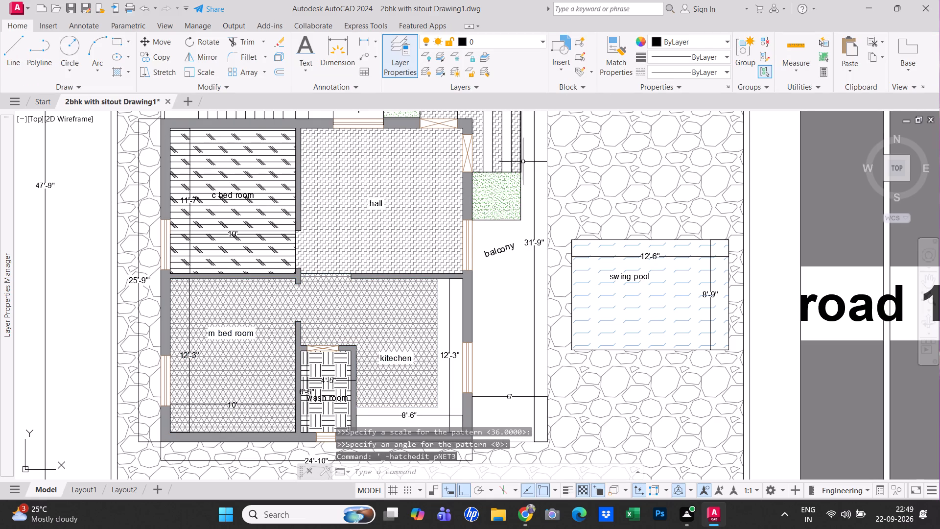
Increase the scale of the NET3 hatch in the m bed room and kitchen to 54 and finish editing.
left_click(330, 313)
left_click(330, 313)
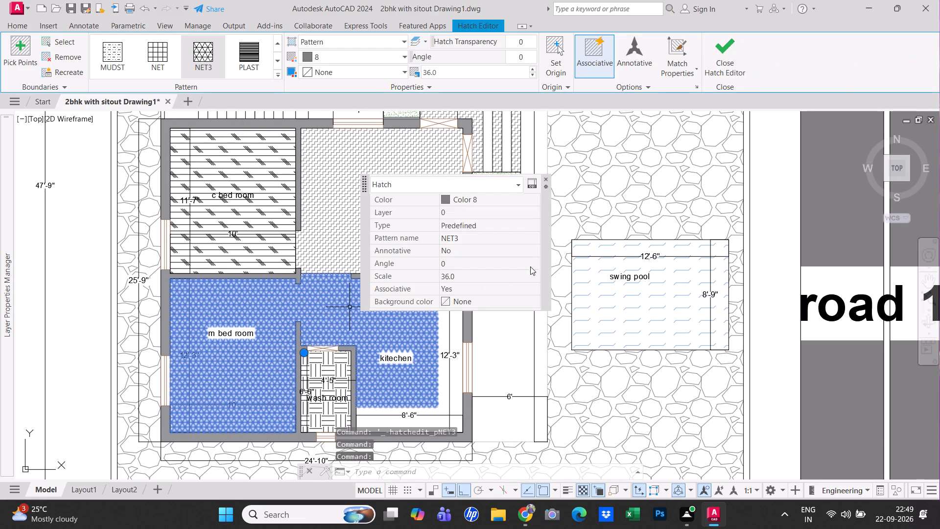
left_click(544, 180)
left_click(531, 68)
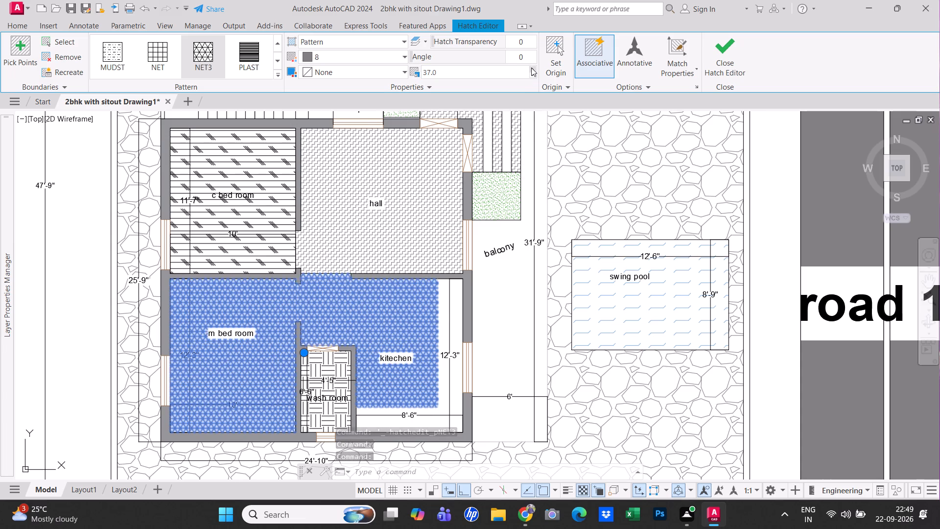
left_click(531, 68)
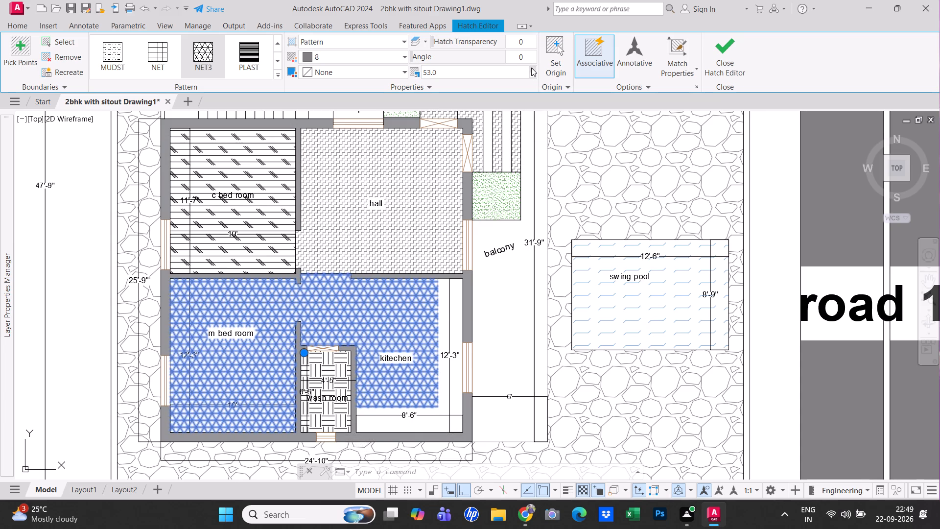
left_click(531, 68)
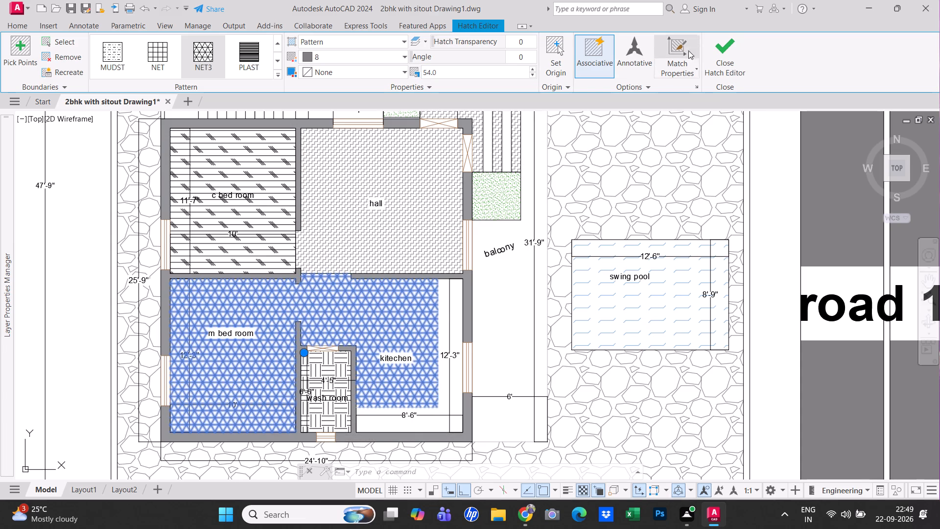
left_click(720, 55)
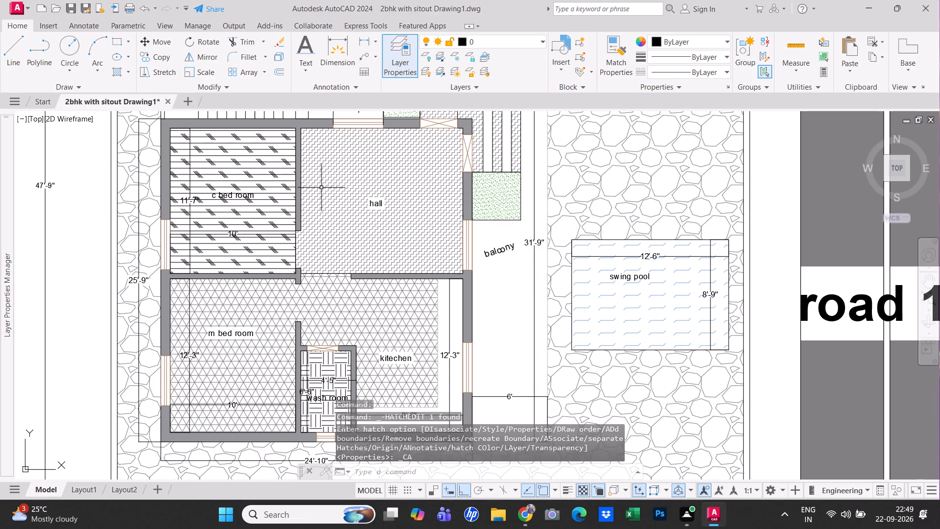
Review the floor hatches across the house and the surrounding site plan.
scroll(376, 320, "down", 1)
middle_click_drag(449, 319, 404, 289)
scroll(404, 289, "down", 1)
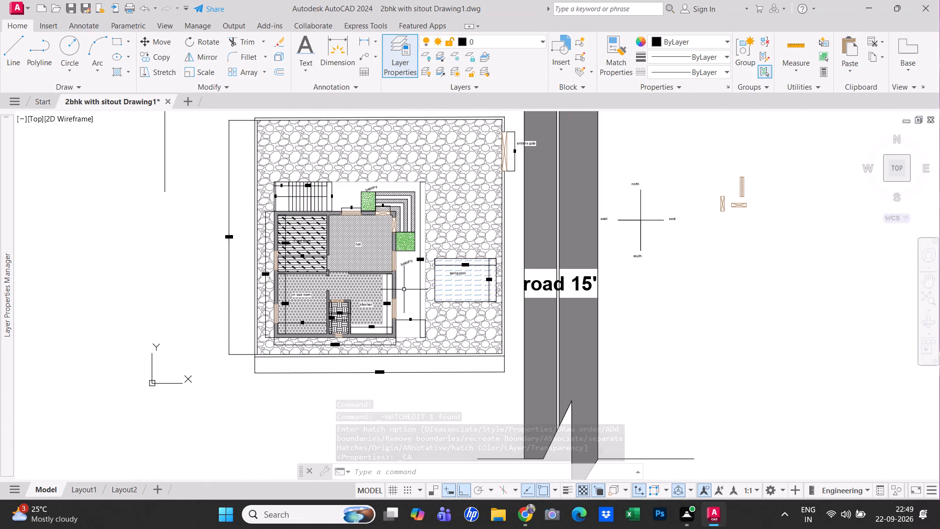
middle_click_drag(510, 299, 521, 338)
scroll(518, 321, "up", 1)
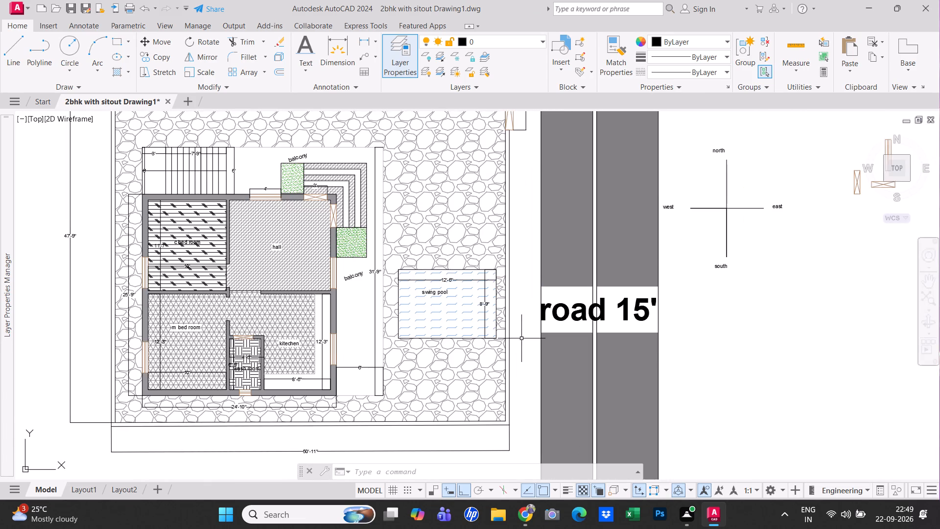
scroll(521, 339, "down", 1)
scroll(541, 163, "up", 3)
scroll(532, 170, "down", 1)
middle_click_drag(532, 229, 531, 248)
scroll(532, 243, "down", 2)
Dimension the hall's inside width just below its north wall and its inside length just beside its west wall.
scroll(368, 355, "up", 3)
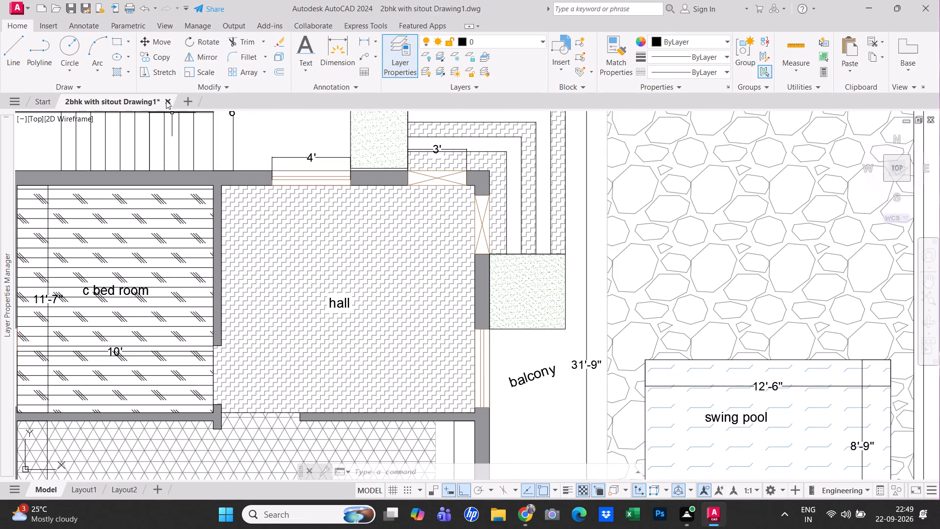
left_click(332, 50)
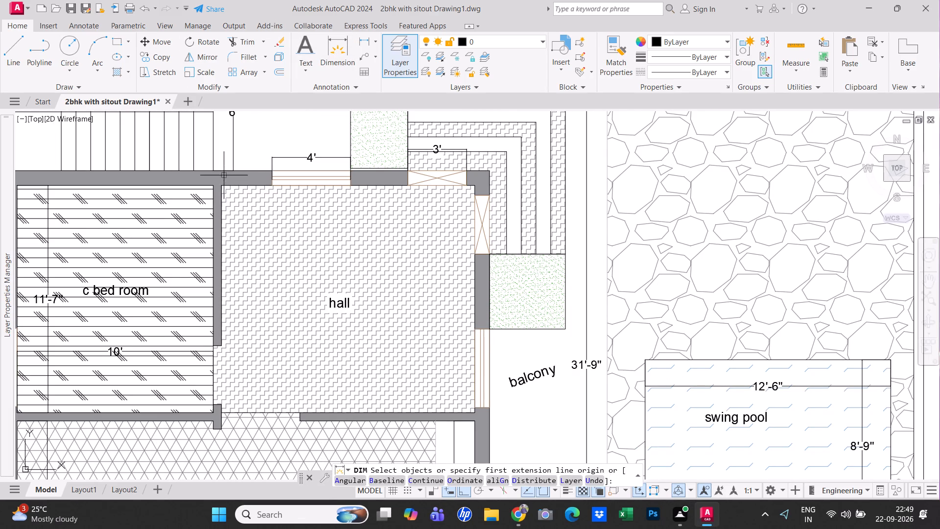
left_click(223, 184)
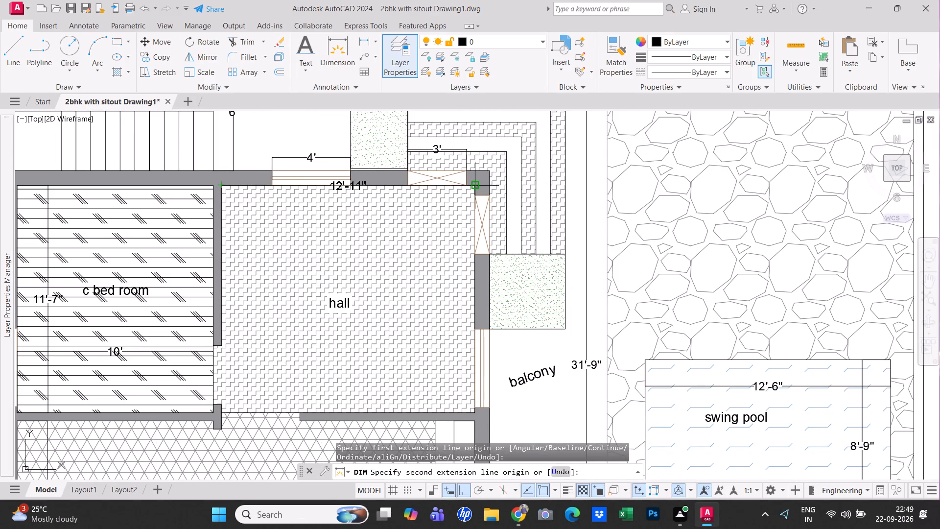
left_click(474, 185)
left_click(463, 209)
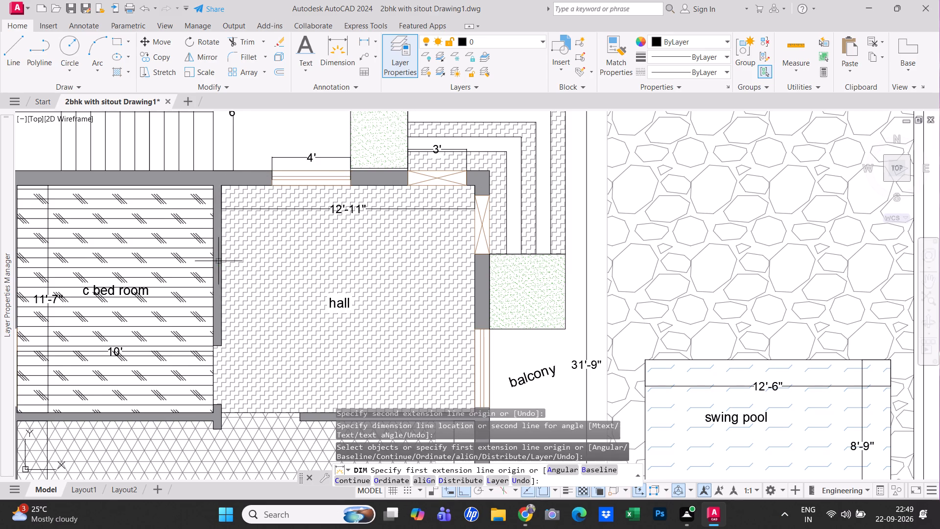
left_click(223, 188)
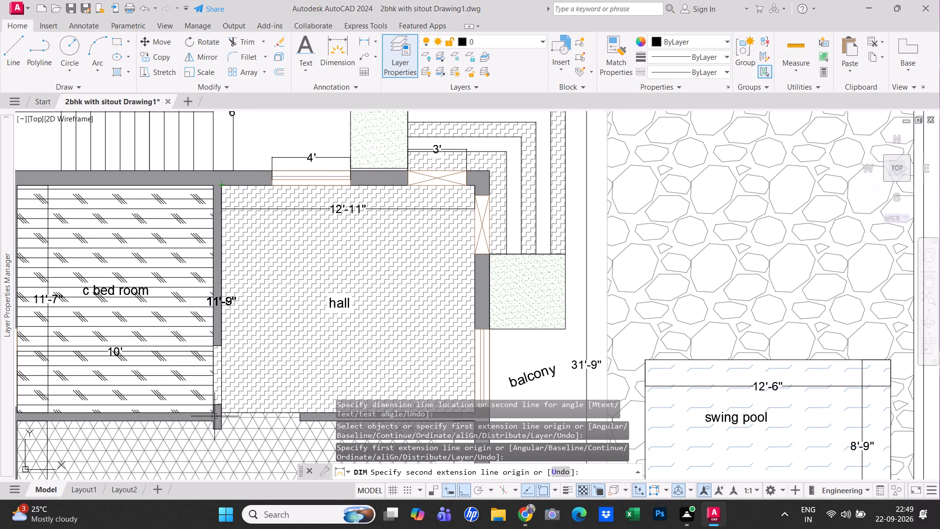
left_click(220, 412)
left_click(248, 390)
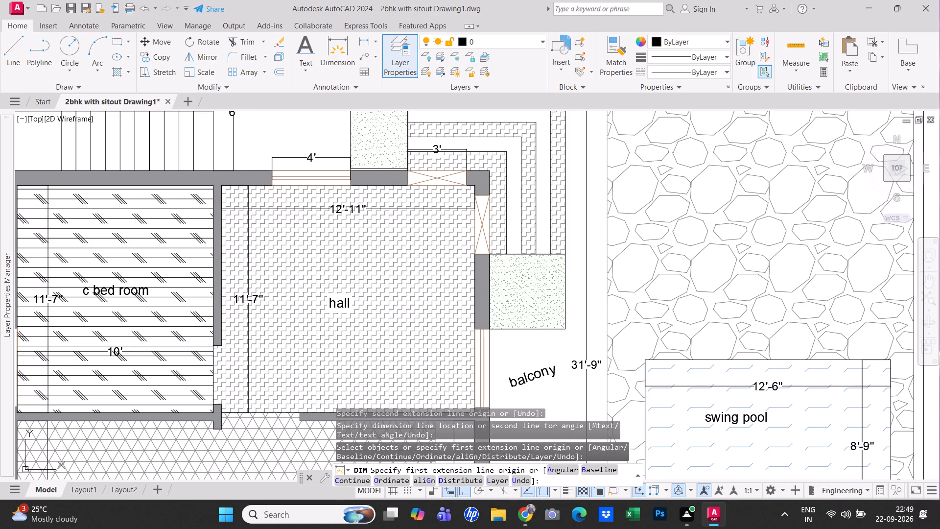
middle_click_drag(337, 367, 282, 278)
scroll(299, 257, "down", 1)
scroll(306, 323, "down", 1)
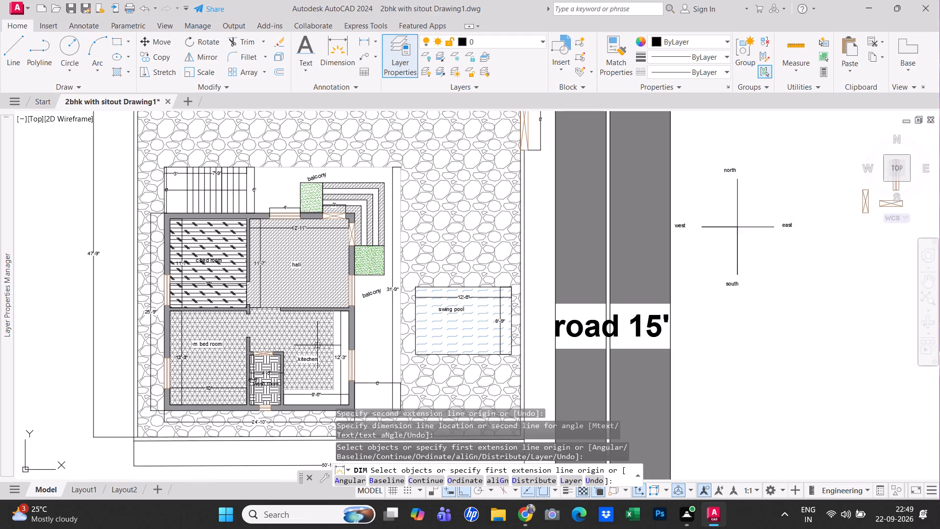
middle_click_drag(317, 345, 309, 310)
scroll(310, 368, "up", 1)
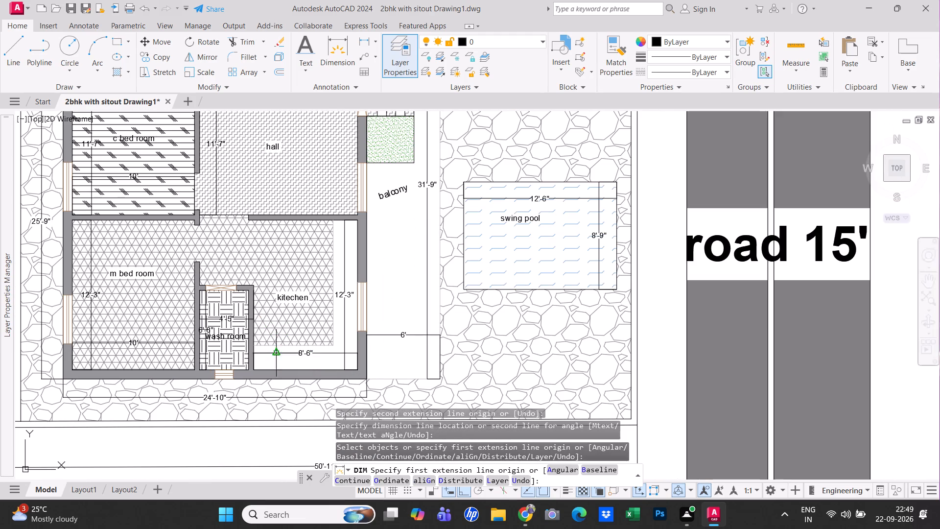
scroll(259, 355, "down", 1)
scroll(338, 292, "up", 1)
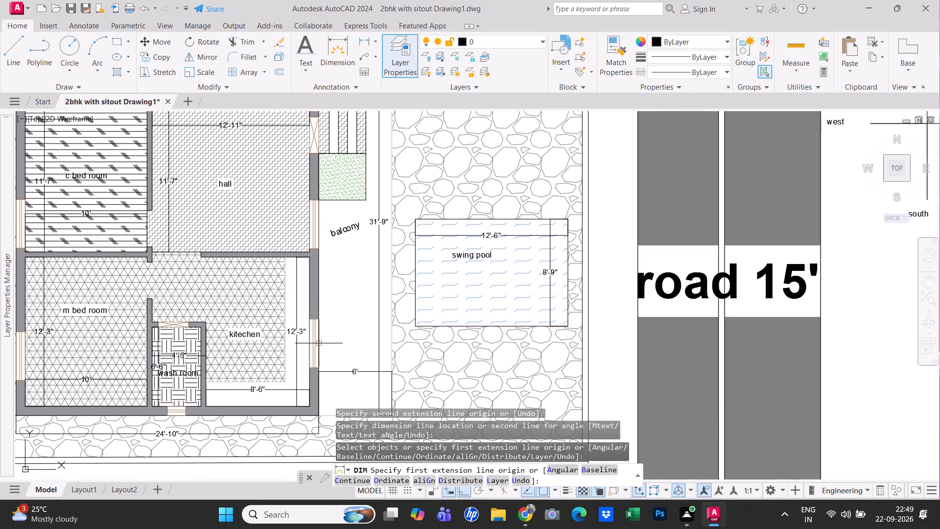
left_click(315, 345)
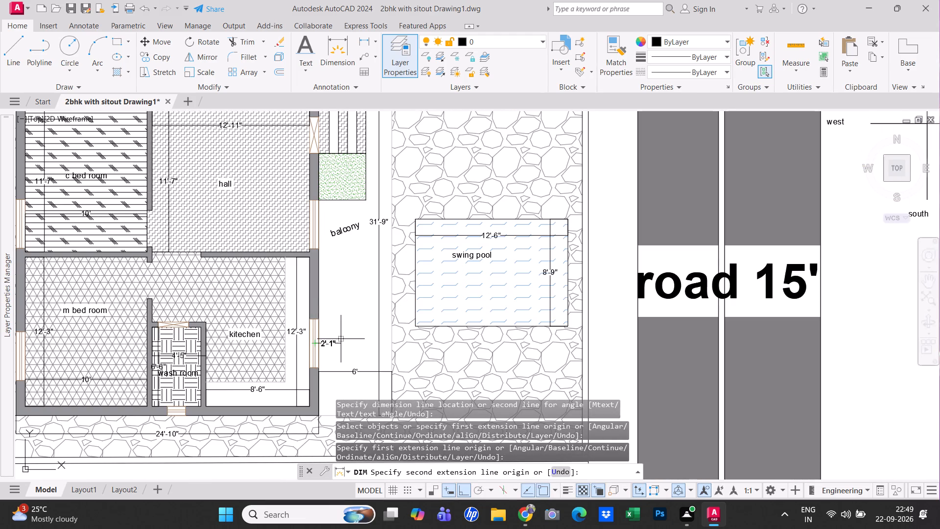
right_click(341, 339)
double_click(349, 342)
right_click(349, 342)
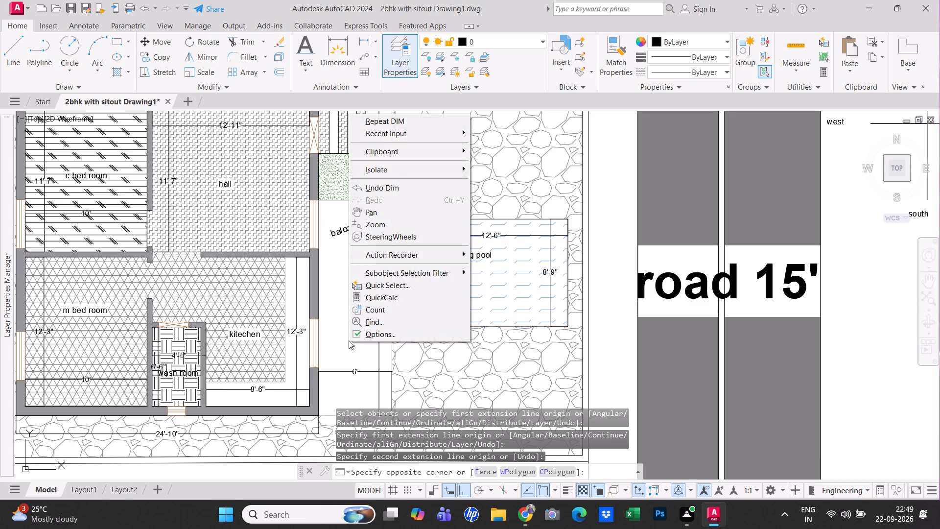
Dimension the thickness of the kitchen's east wall at its window.
left_click(449, 125)
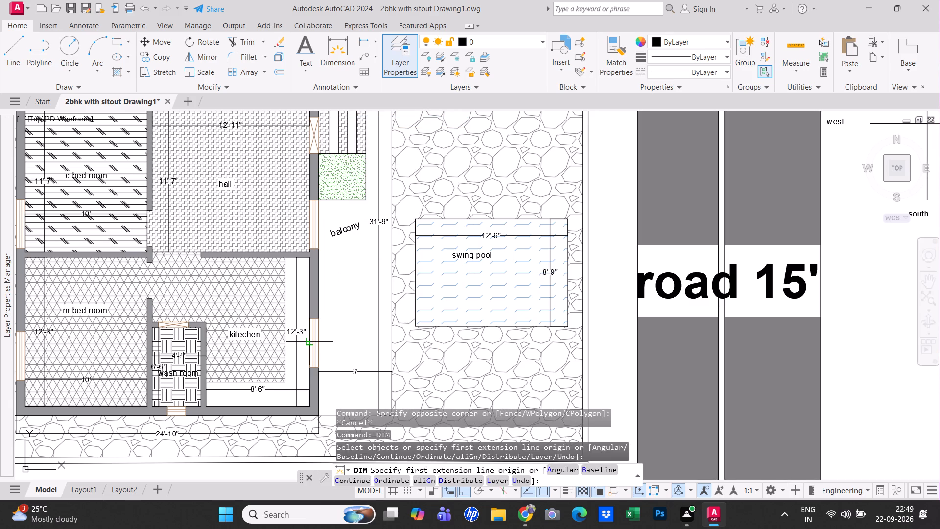
left_click(310, 342)
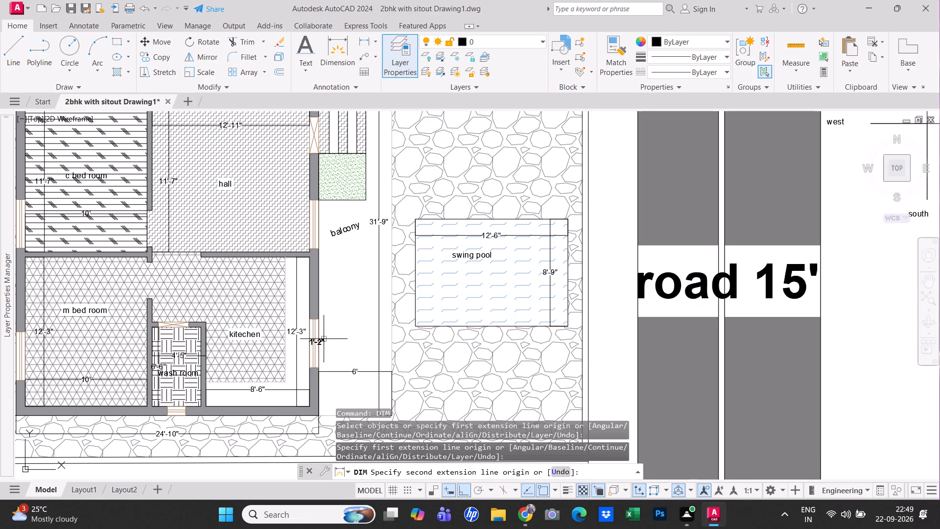
left_click(320, 343)
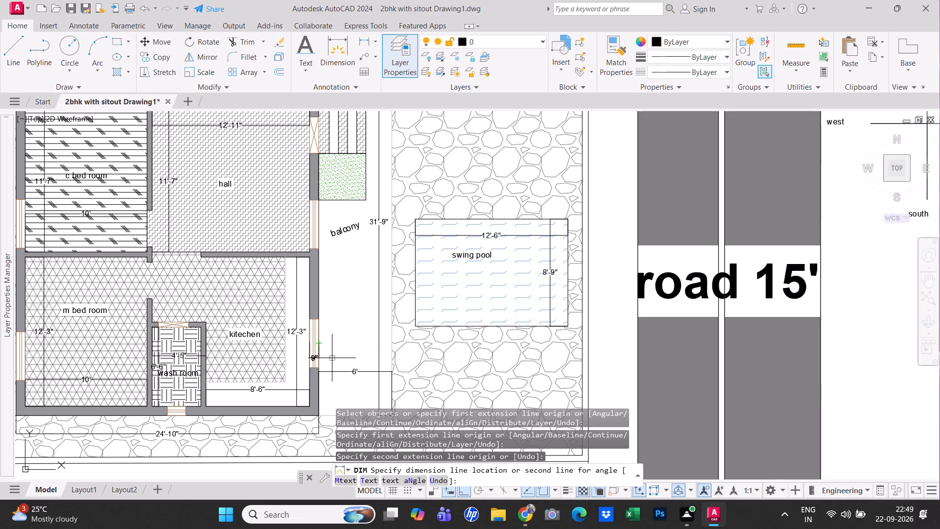
left_click(331, 350)
right_click(331, 322)
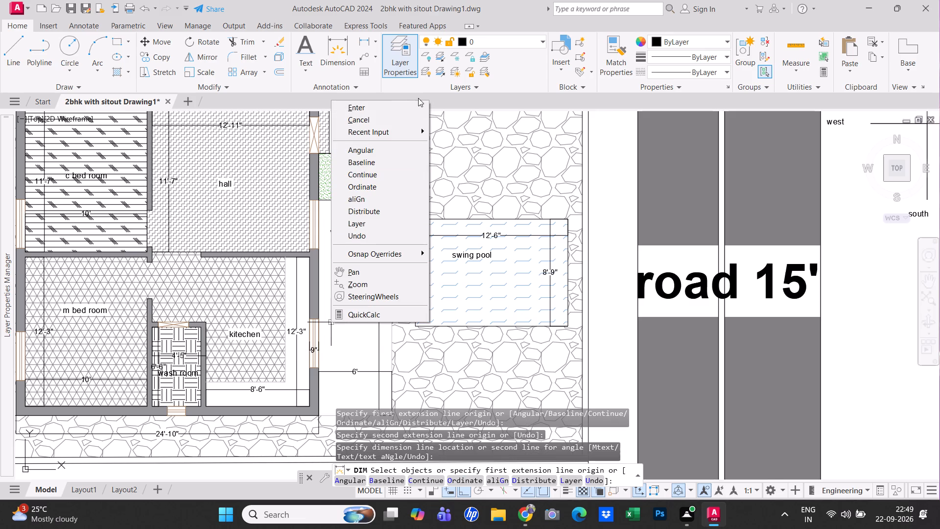
left_click(411, 109)
right_click(411, 109)
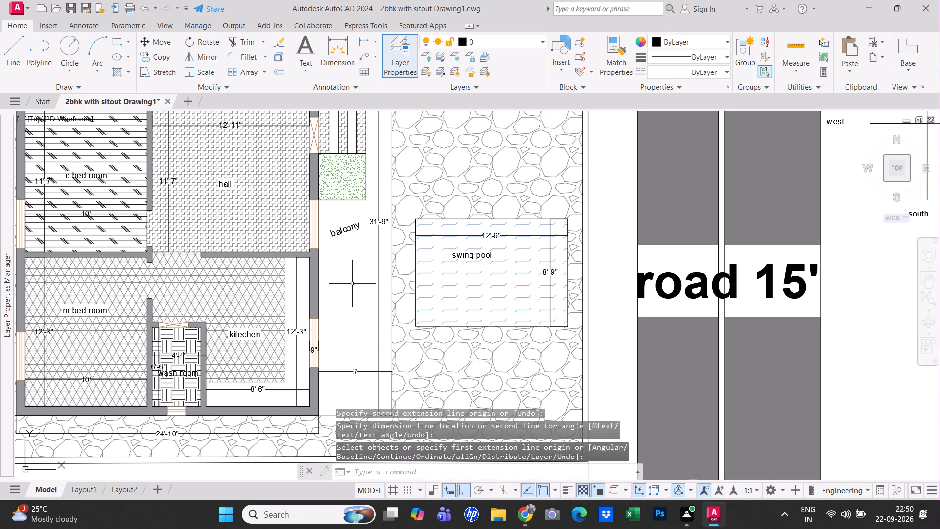
Dimension the depth of the unhatched counter strip along the kitchen's south wall, beside the wash room wall.
right_click(352, 284)
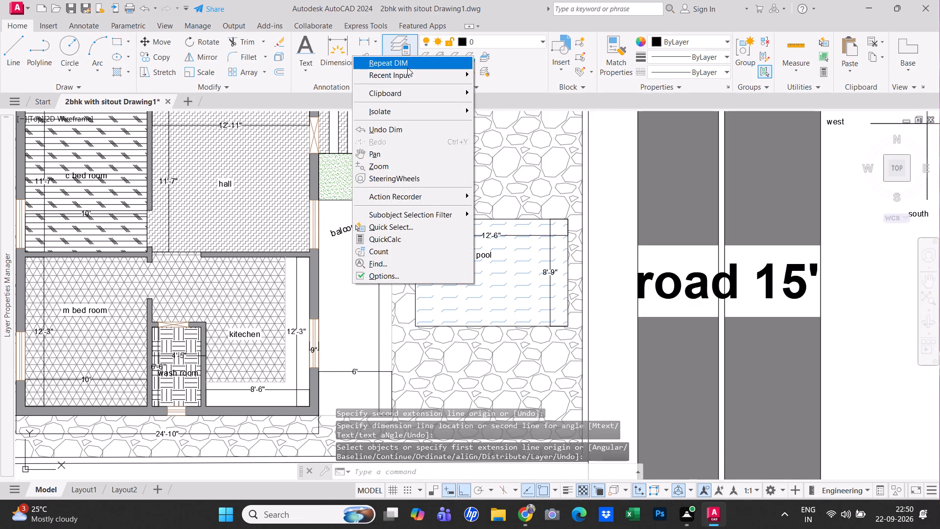
left_click(407, 68)
scroll(346, 256, "down", 1)
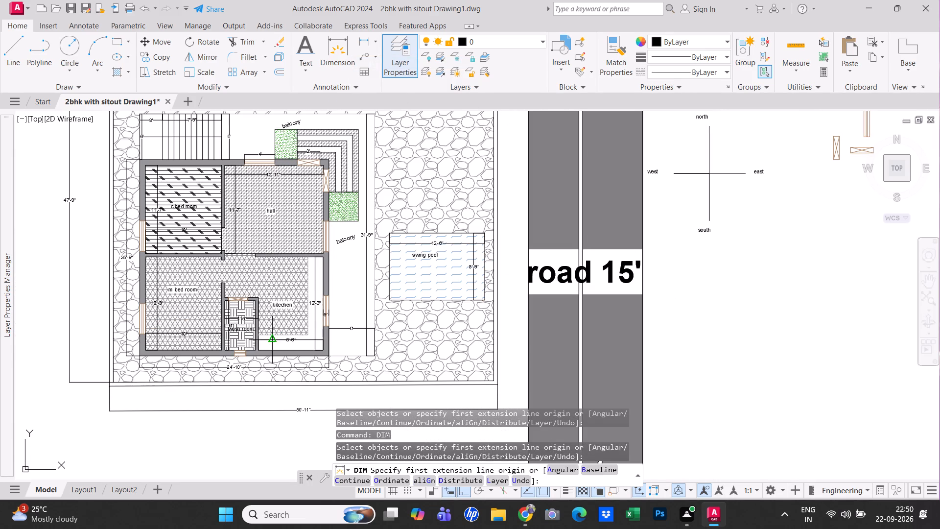
scroll(268, 348, "up", 2)
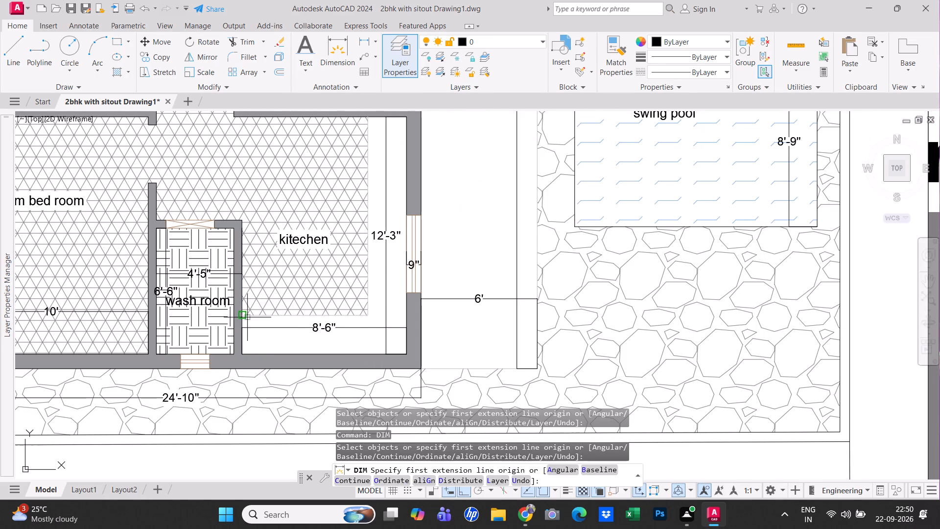
left_click(245, 316)
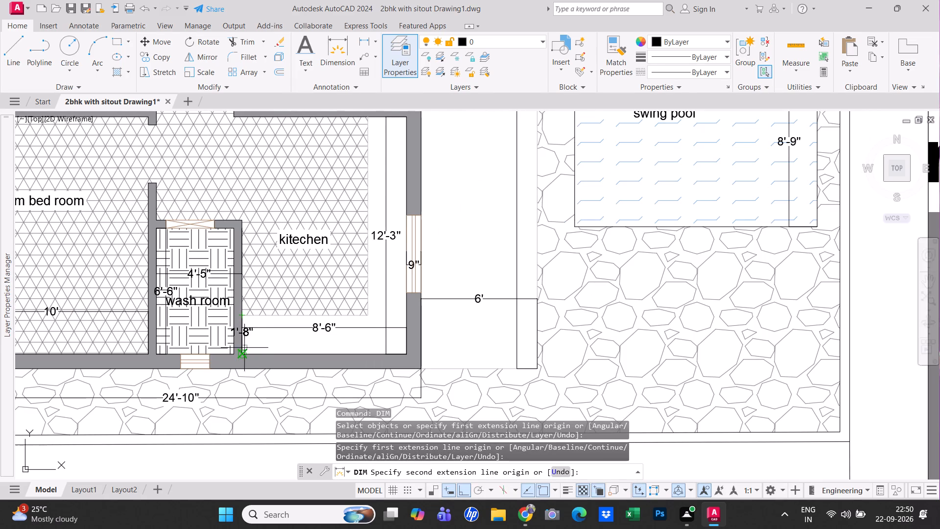
left_click(243, 354)
left_click(258, 338)
right_click(258, 338)
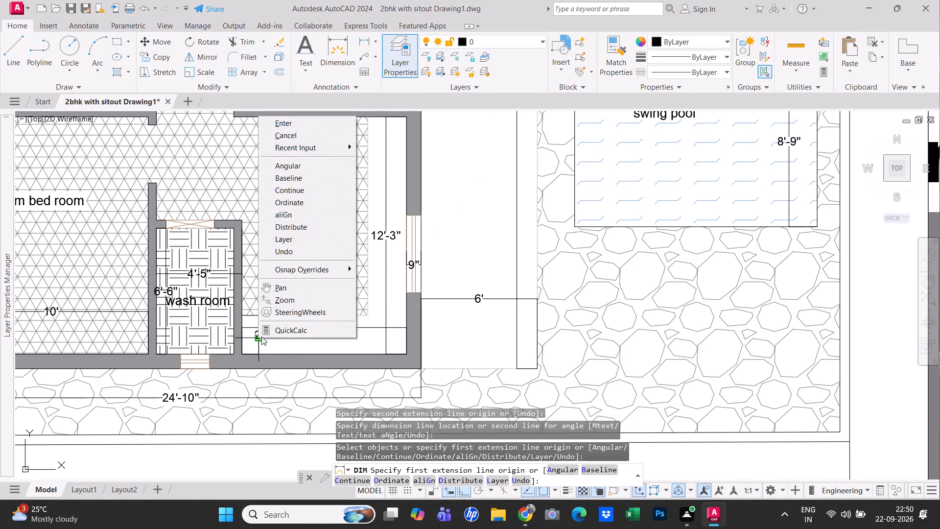
left_click(342, 123)
Dimension the door opening in the m bed room's east wall, placing the dimension on the bedroom side.
scroll(297, 322, "down", 2)
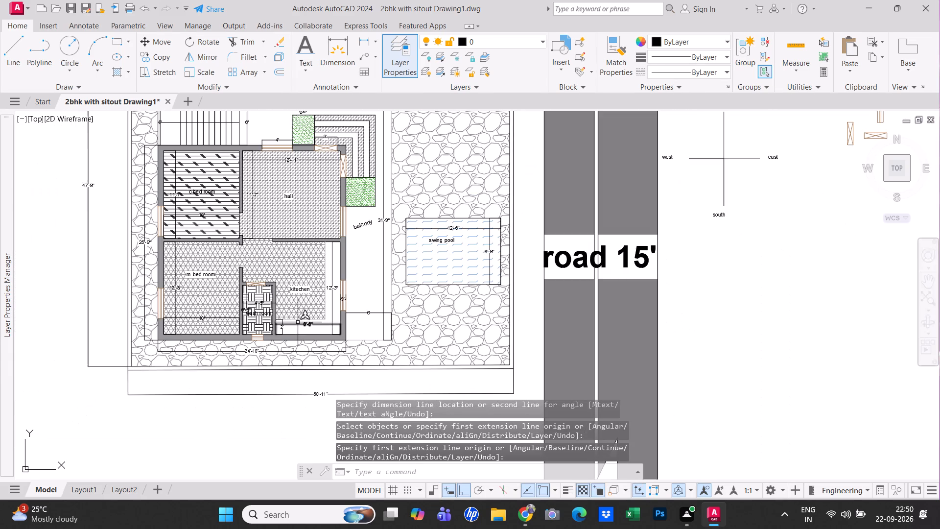
scroll(194, 342, "up", 1)
middle_click_drag(194, 300, 210, 359)
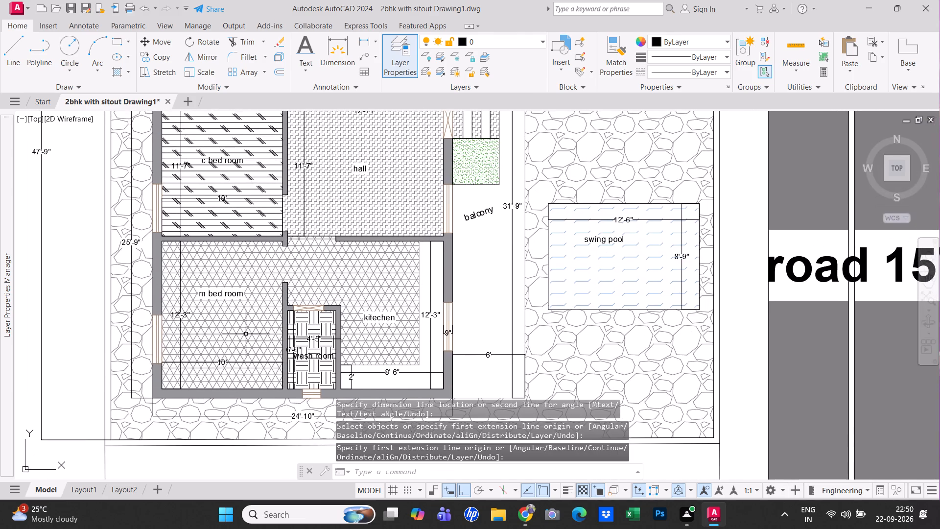
scroll(284, 250, "up", 3)
right_click(295, 274)
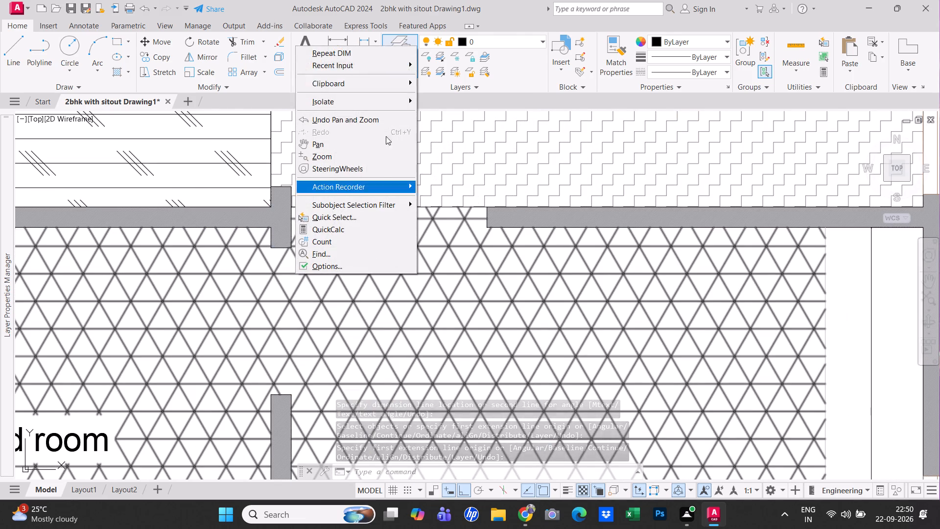
left_click(372, 55)
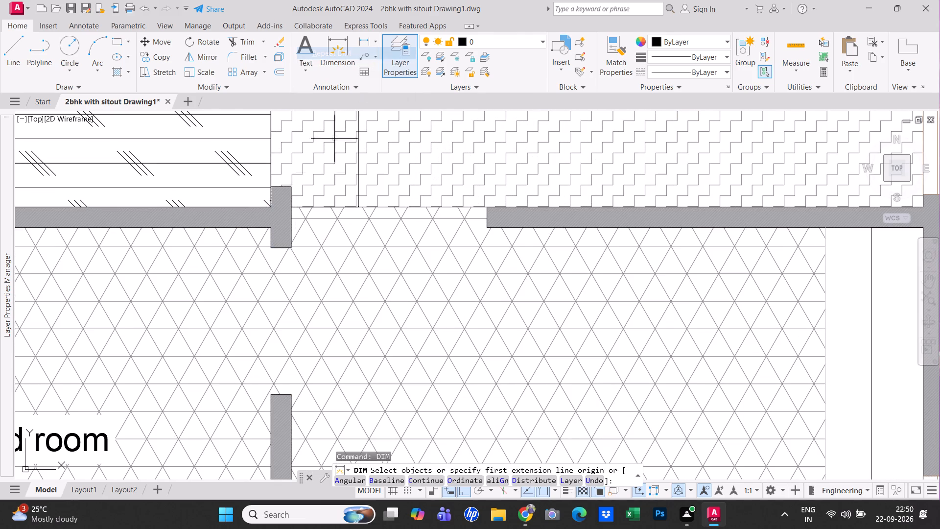
left_click(270, 248)
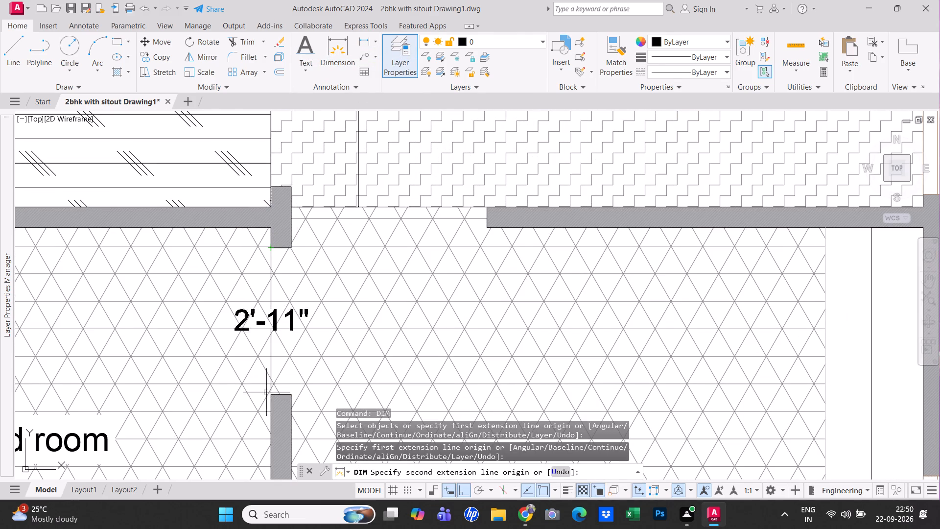
left_click(268, 395)
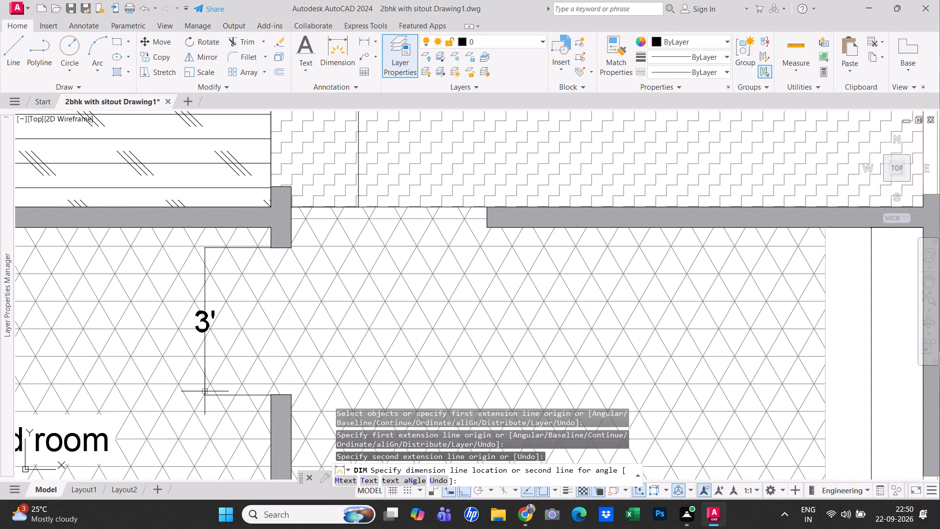
left_click(204, 391)
right_click(222, 377)
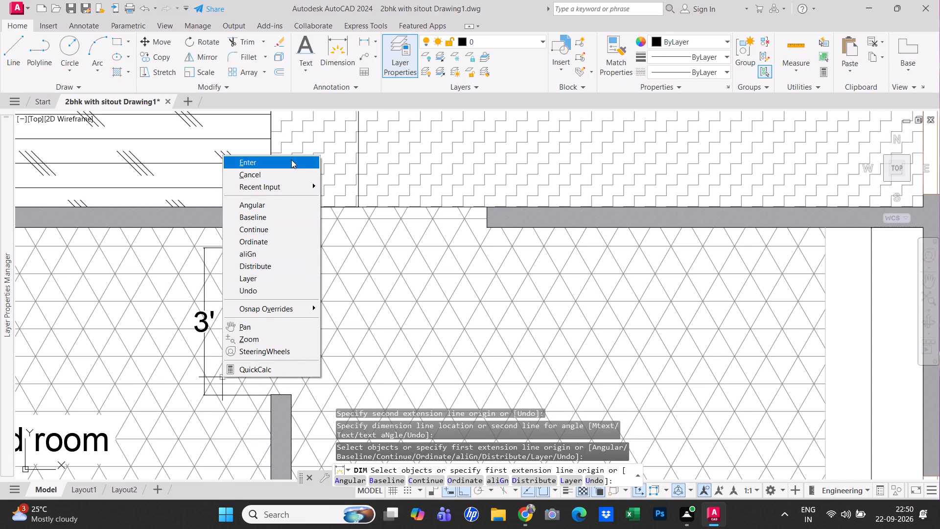
left_click(291, 160)
Dimension the width of the wash room door, placing the dimension just above the door.
scroll(357, 334, "down", 2)
middle_click_drag(379, 352, 328, 285)
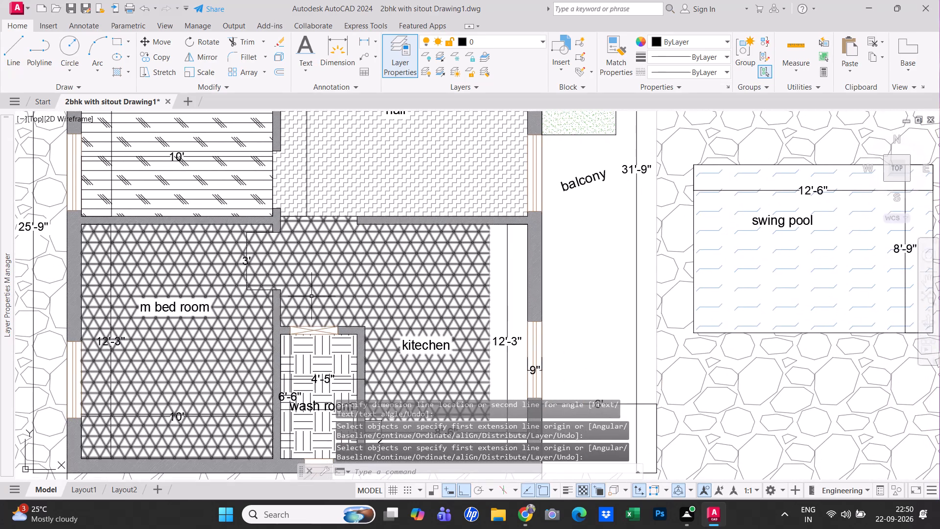
scroll(299, 324, "up", 3)
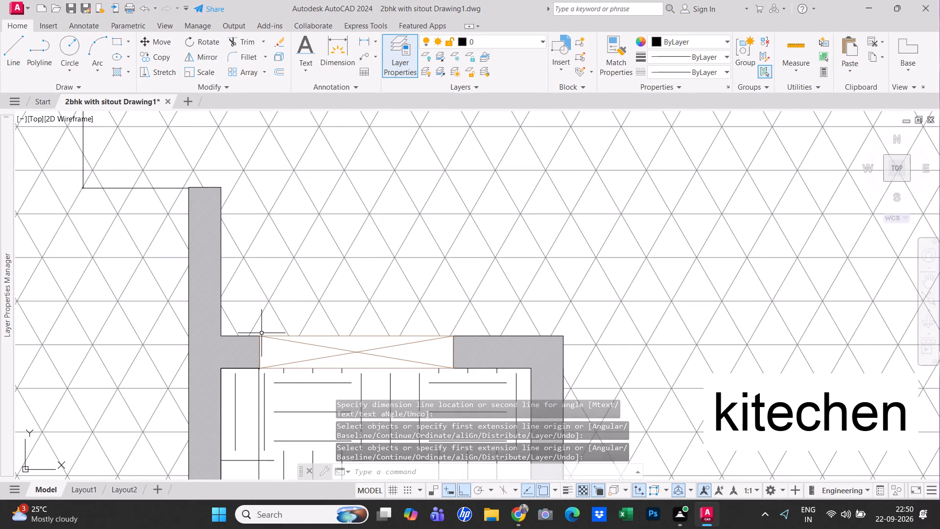
right_click(261, 332)
left_click(333, 107)
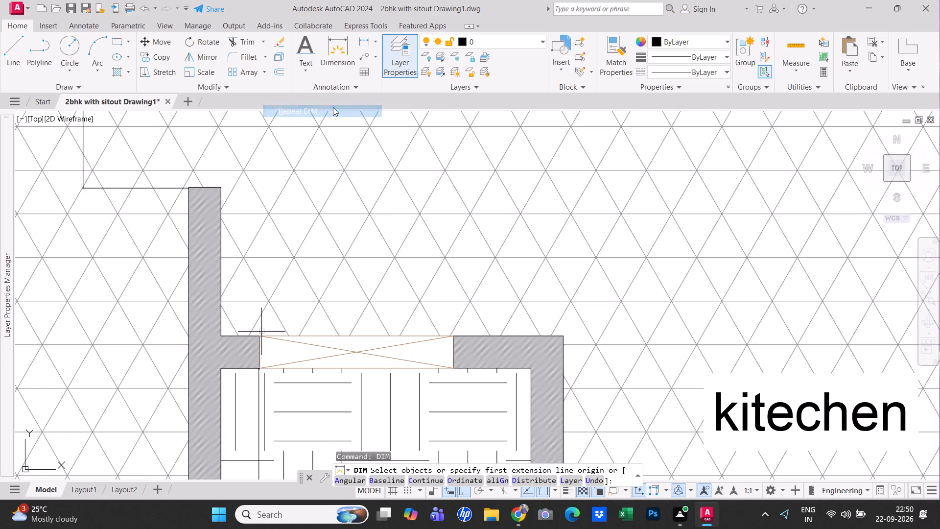
left_click(261, 335)
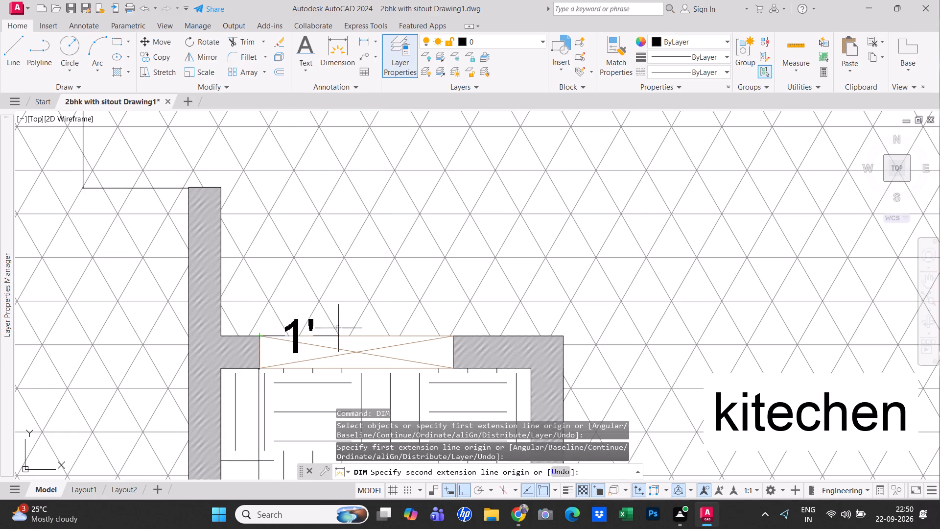
left_click(454, 336)
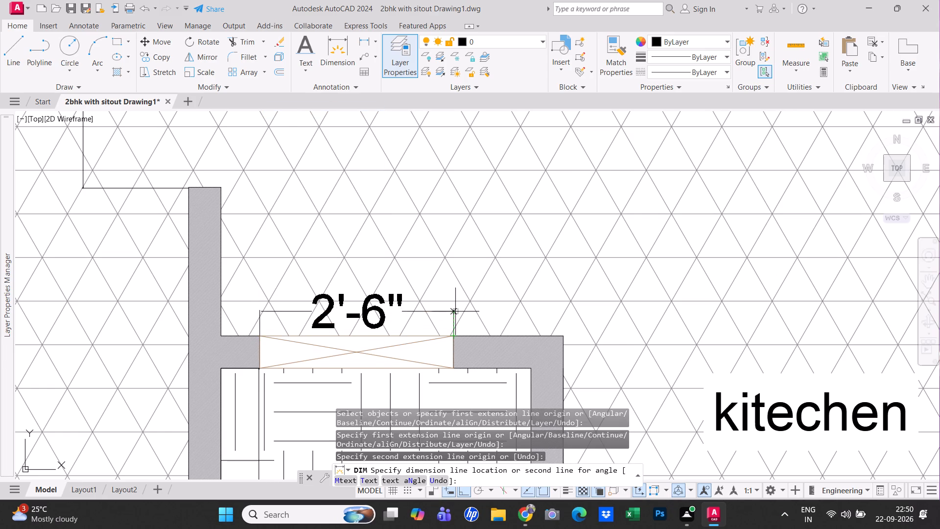
left_click(455, 312)
right_click(447, 308)
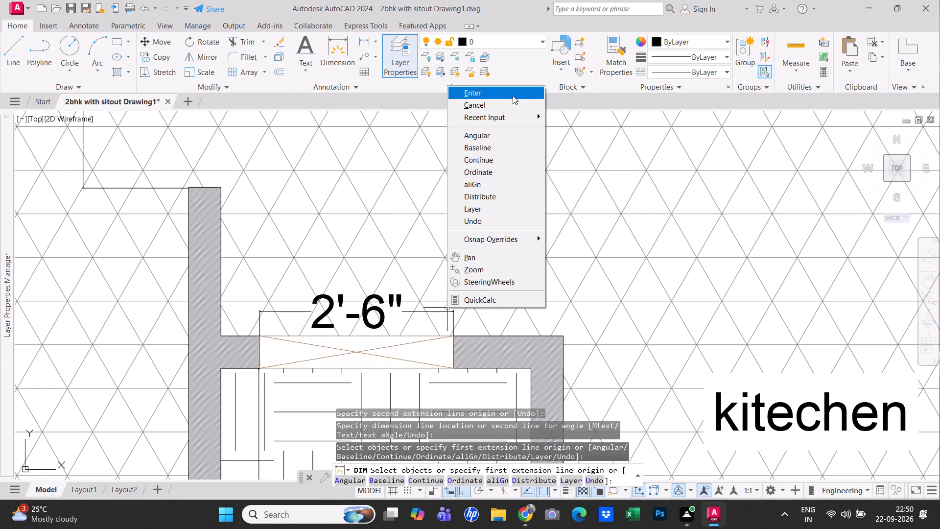
left_click(513, 96)
Review the dimensions across the house and the surrounding site plan.
scroll(439, 234, "down", 3)
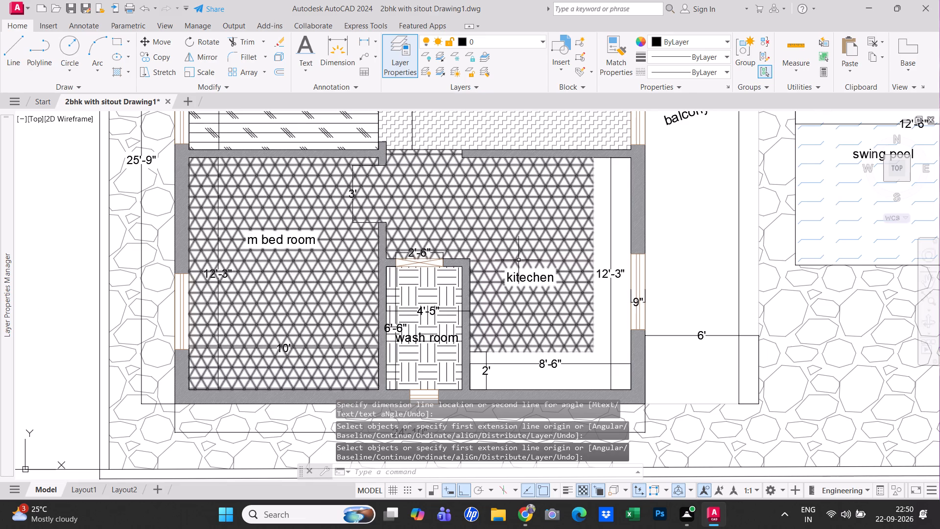
scroll(534, 274, "down", 2)
middle_click_drag(569, 291, 420, 364)
scroll(416, 338, "down", 1)
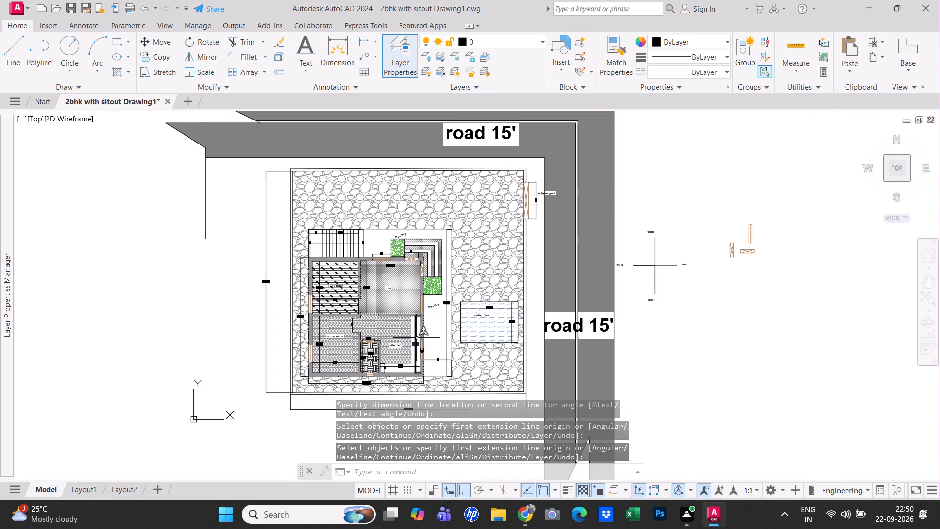
middle_click_drag(501, 316, 460, 337)
middle_click_drag(459, 337, 455, 331)
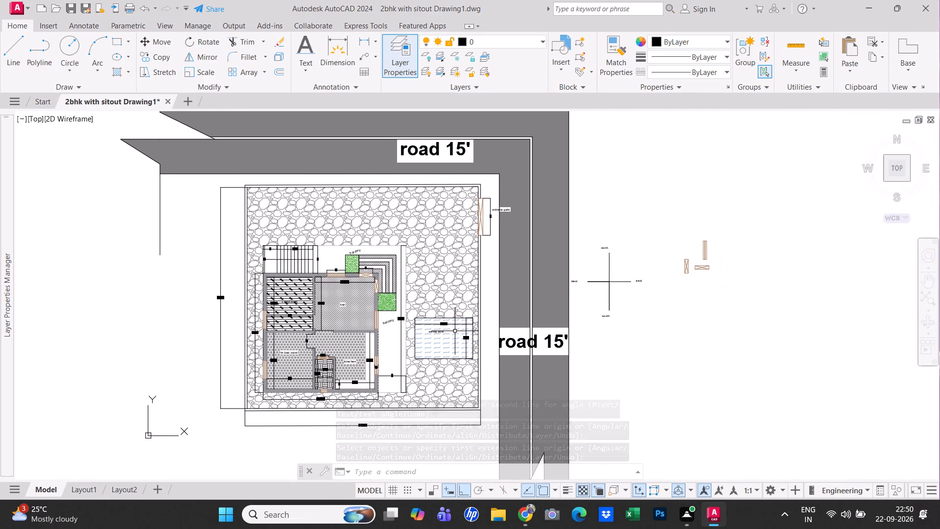
scroll(429, 338, "up", 2)
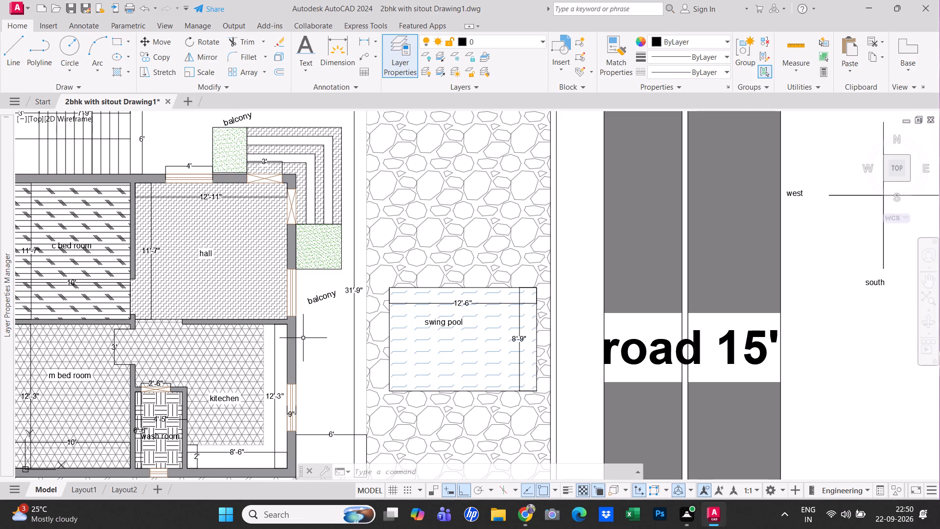
scroll(303, 338, "up", 2)
scroll(303, 338, "down", 4)
scroll(306, 335, "up", 1)
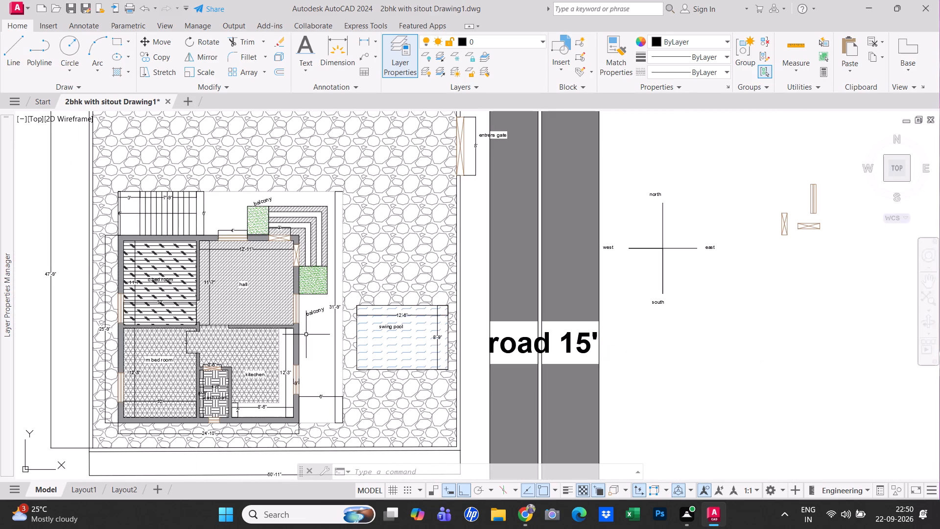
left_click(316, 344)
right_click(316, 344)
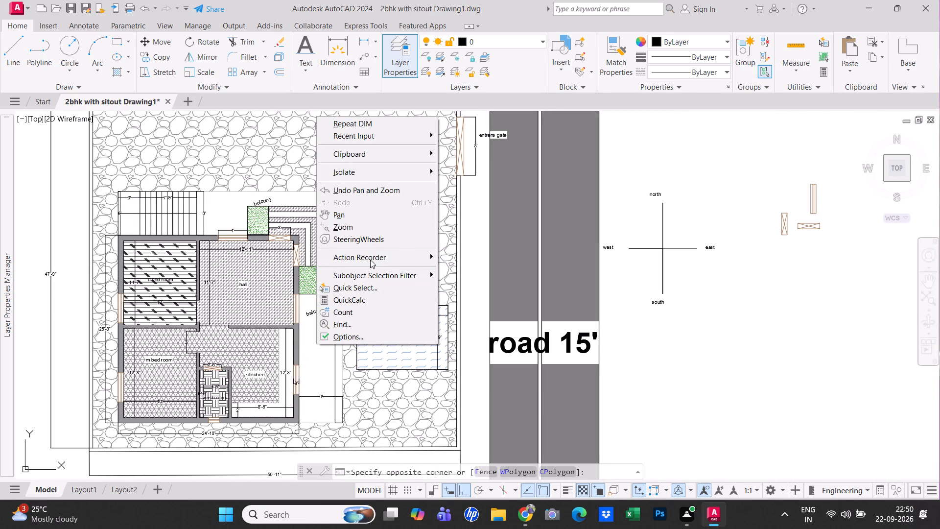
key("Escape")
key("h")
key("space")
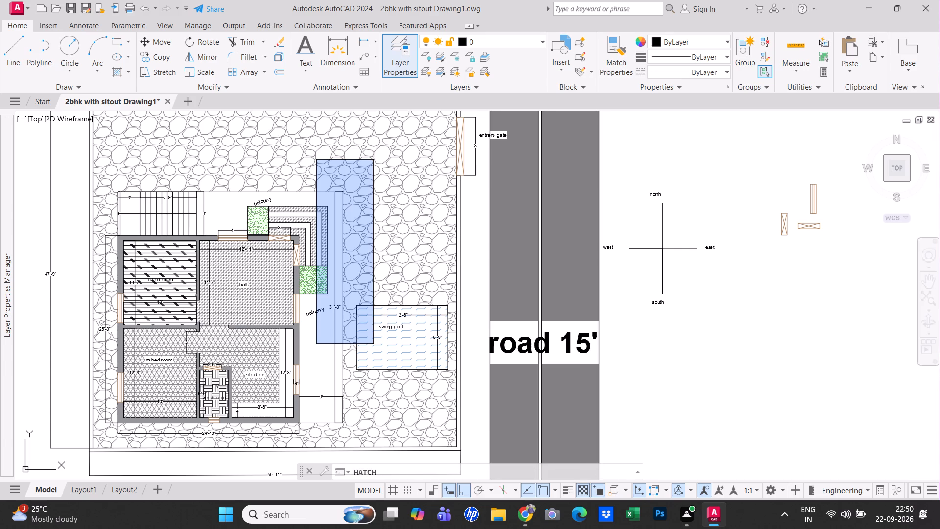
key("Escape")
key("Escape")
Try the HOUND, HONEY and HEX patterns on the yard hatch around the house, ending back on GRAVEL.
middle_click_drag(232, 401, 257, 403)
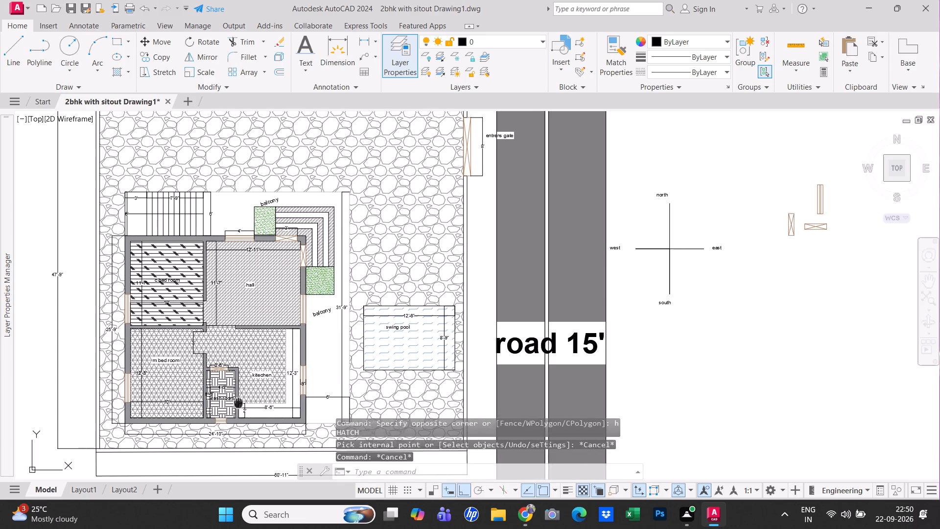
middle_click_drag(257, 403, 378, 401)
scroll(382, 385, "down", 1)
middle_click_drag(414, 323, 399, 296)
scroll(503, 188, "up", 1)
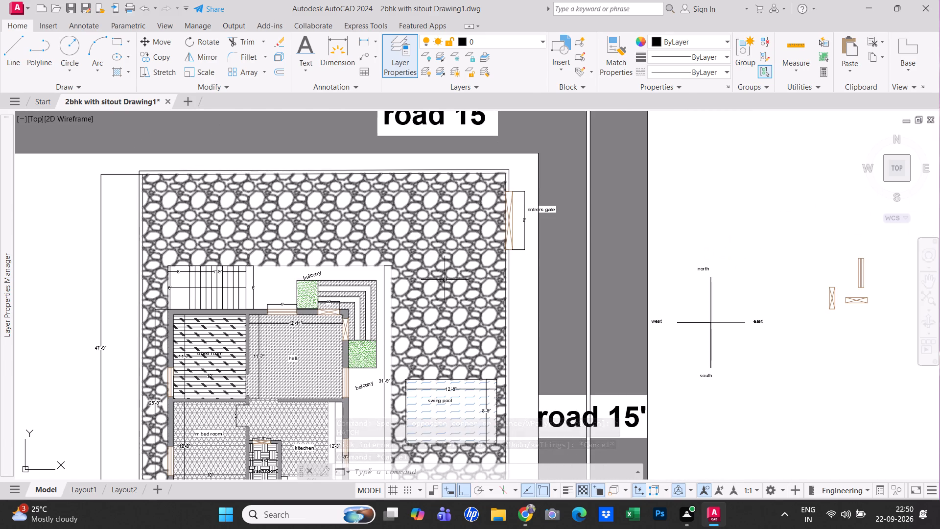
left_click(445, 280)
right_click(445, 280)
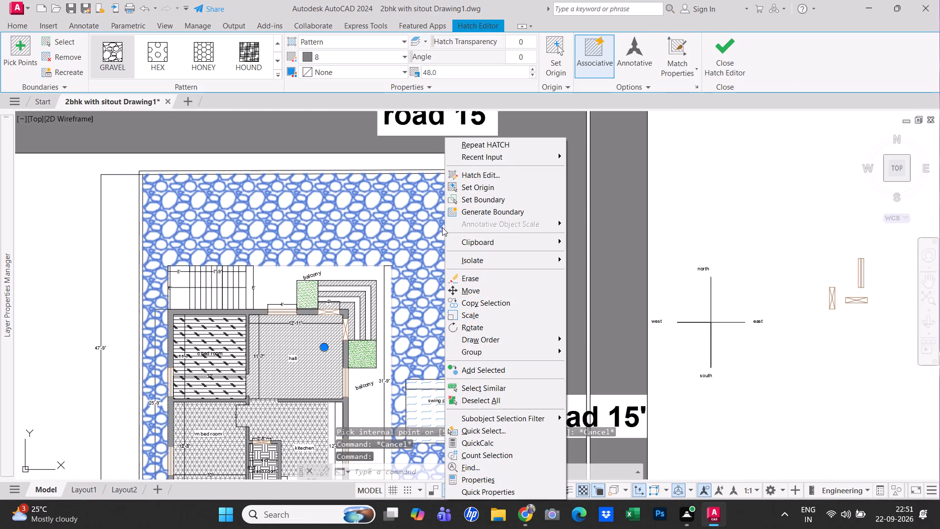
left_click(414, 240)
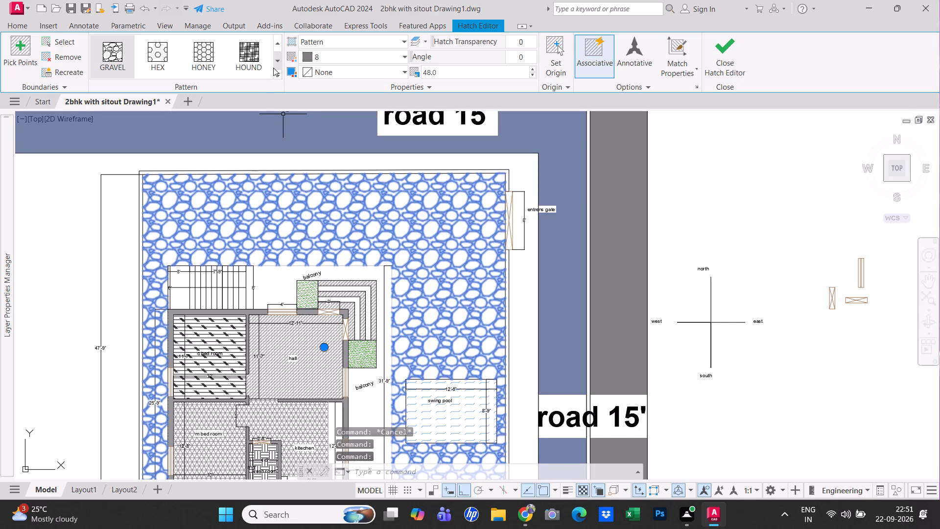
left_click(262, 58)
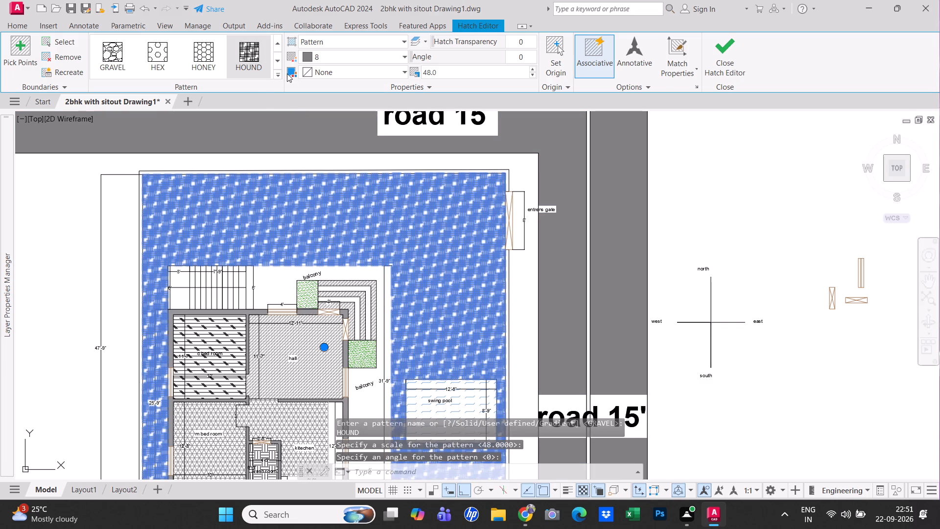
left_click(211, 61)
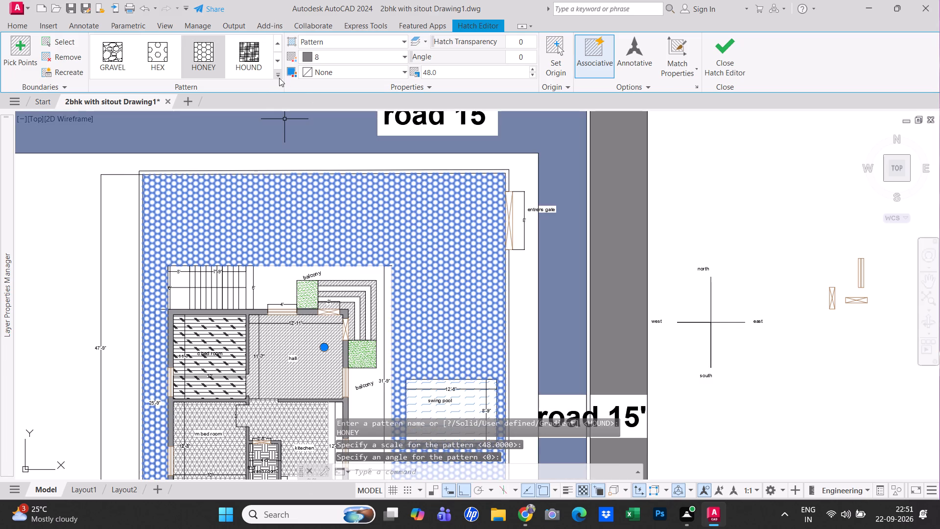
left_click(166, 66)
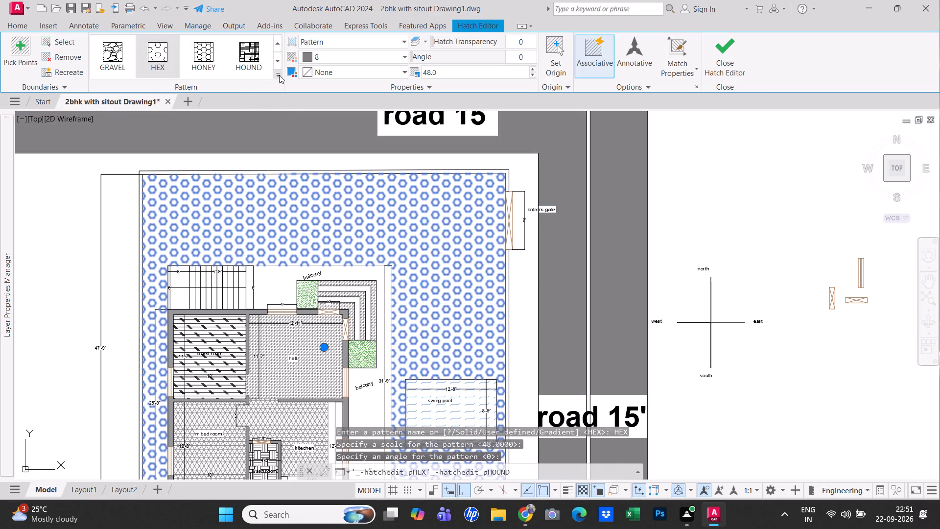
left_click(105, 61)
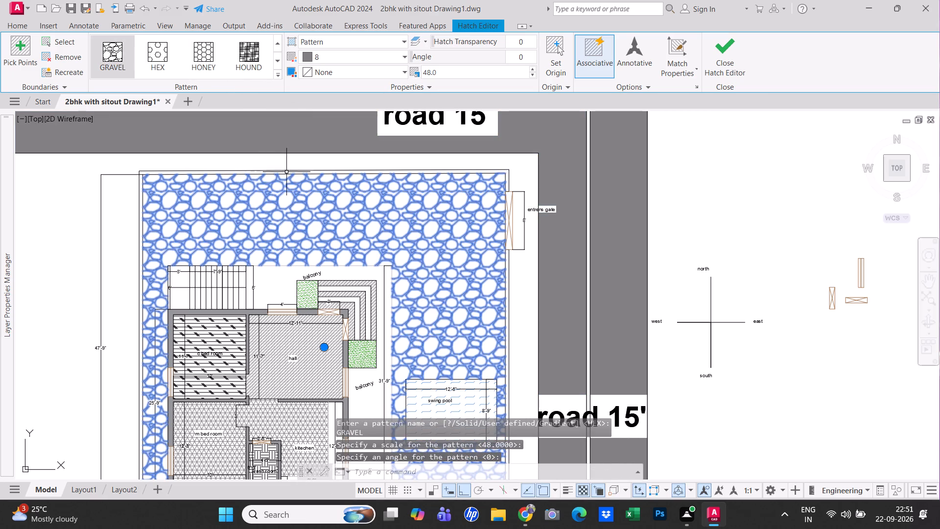
Set the scale of the yard's gravel hatch to 26 and finish editing the hatch.
double_click(534, 71)
left_click(534, 71)
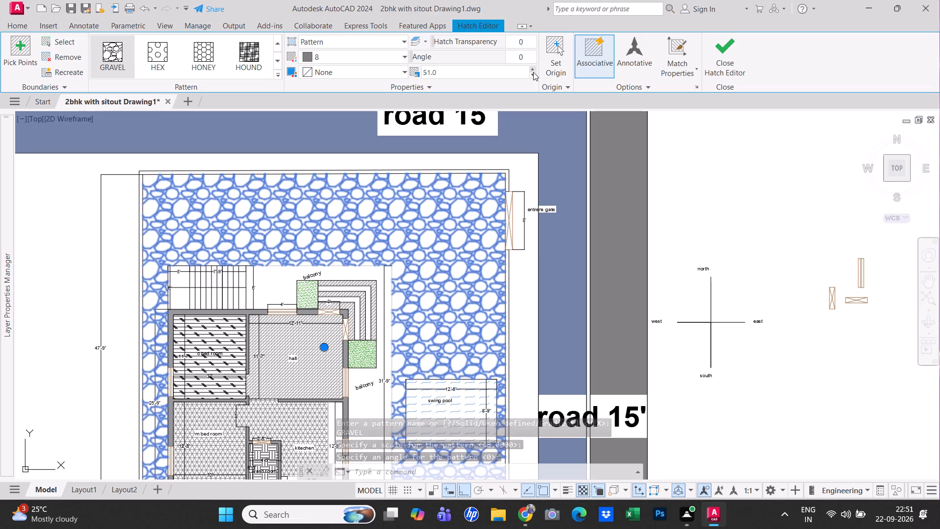
left_click(534, 78)
left_click(534, 76)
left_click_drag(534, 76, 498, 145)
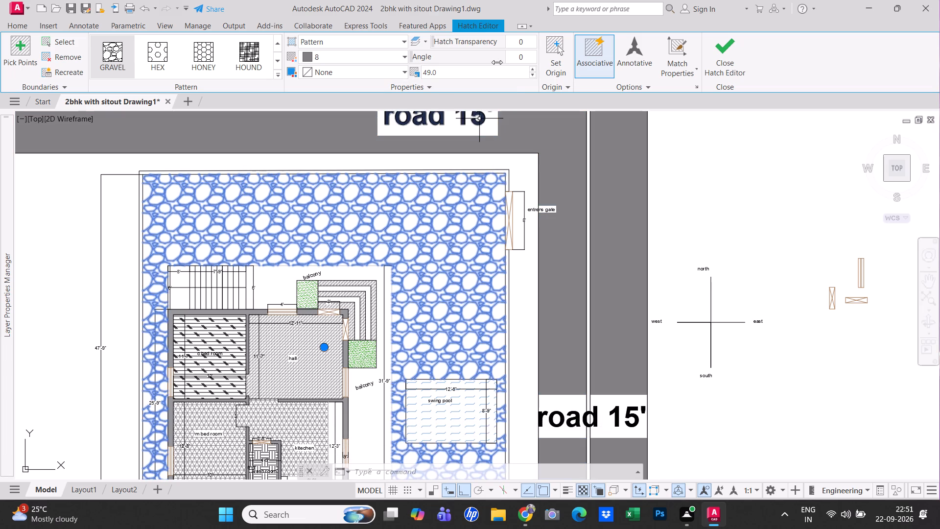
triple_click(533, 77)
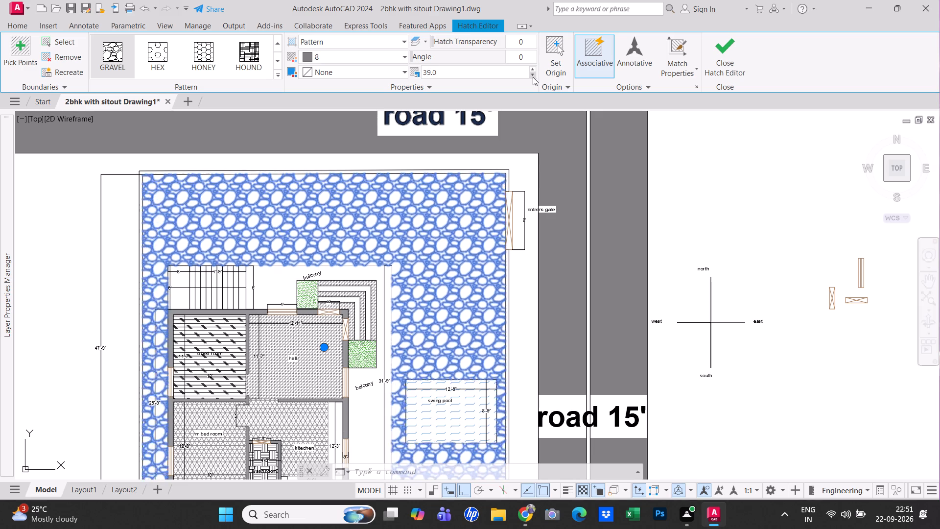
left_click(533, 77)
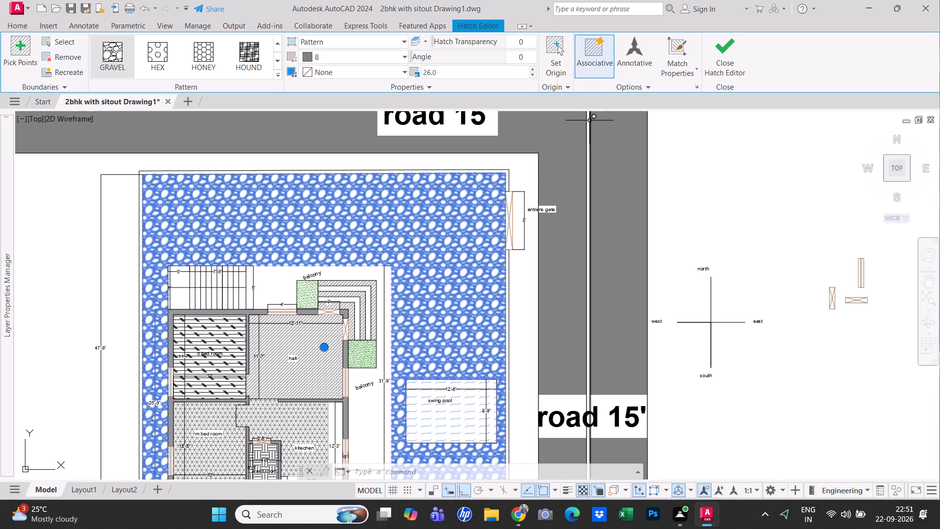
left_click(667, 246)
left_click(729, 44)
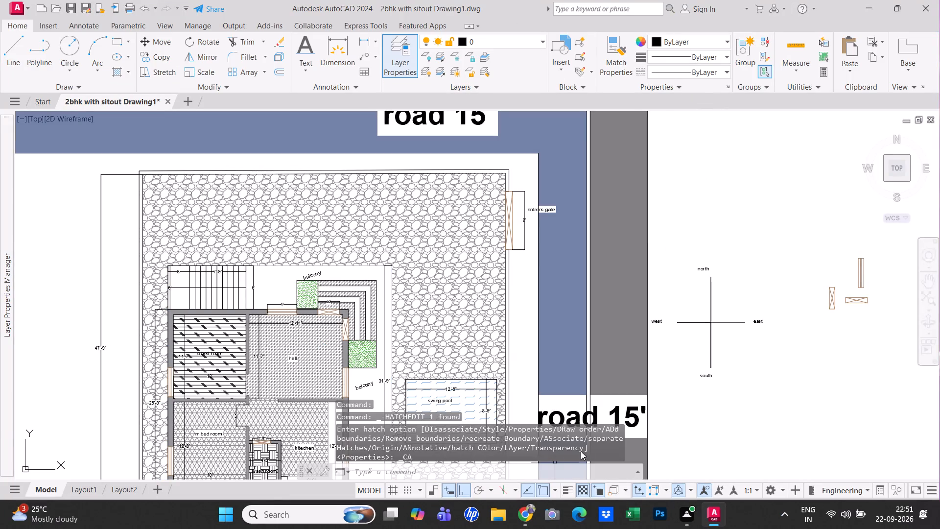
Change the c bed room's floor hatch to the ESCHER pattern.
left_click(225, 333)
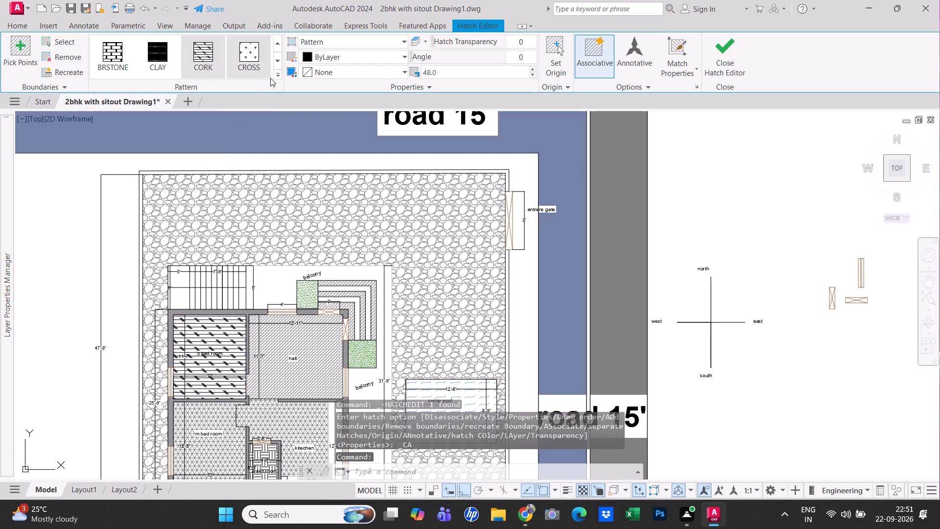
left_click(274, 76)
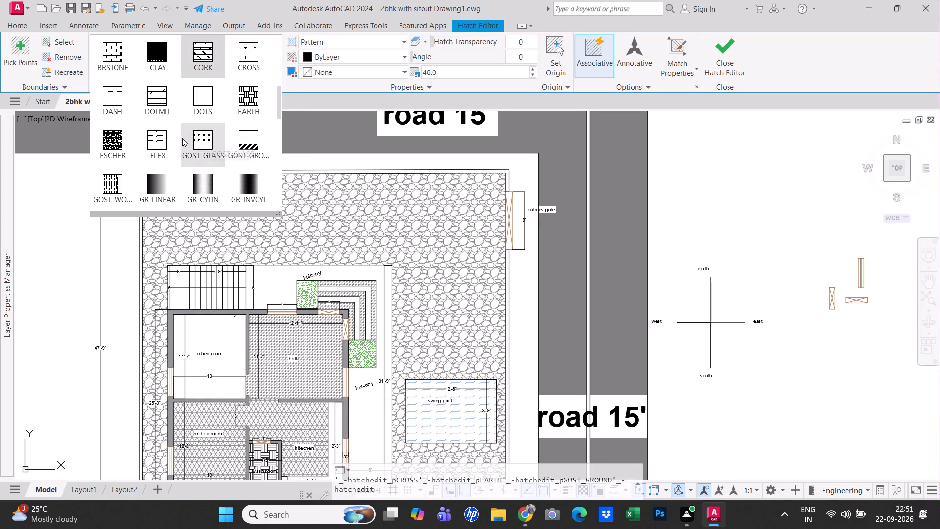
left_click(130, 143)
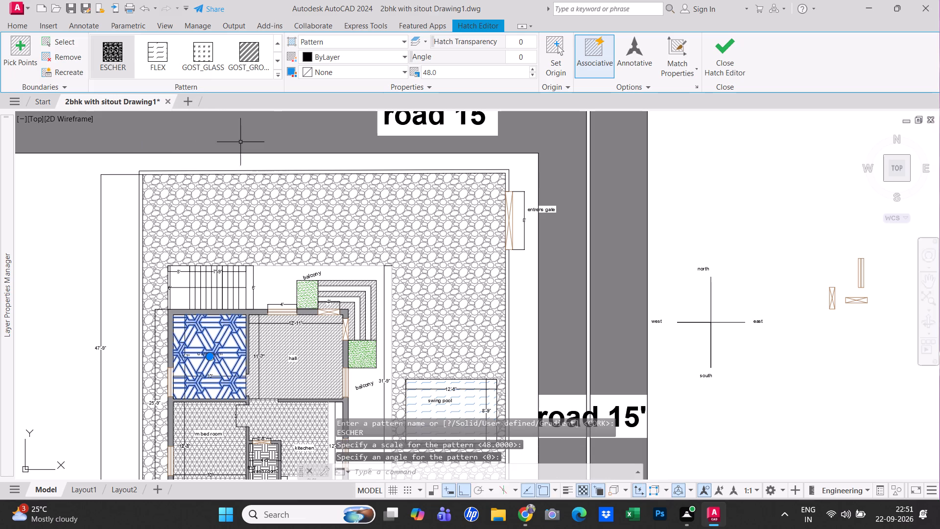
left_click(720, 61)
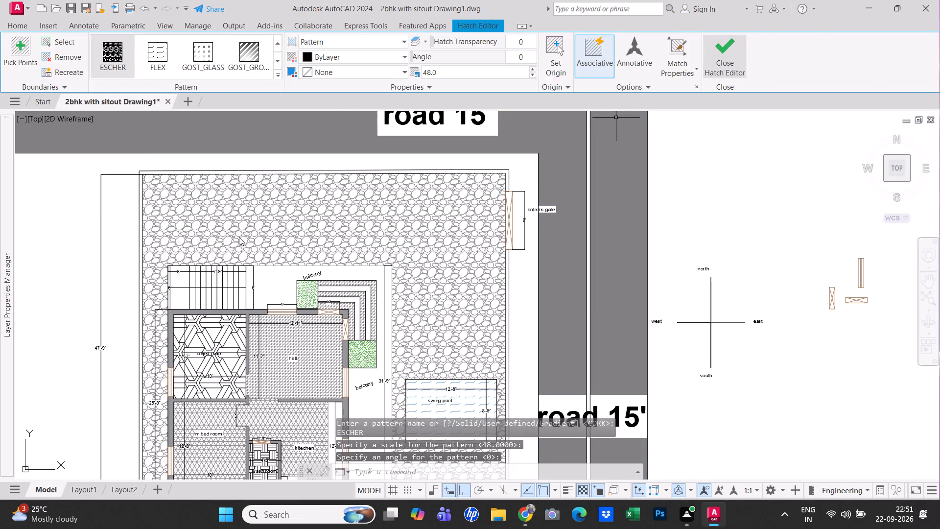
Change the c bed room's floor hatch to the AR-PARQ1 pattern at a scale of 8.1.
left_click(202, 334)
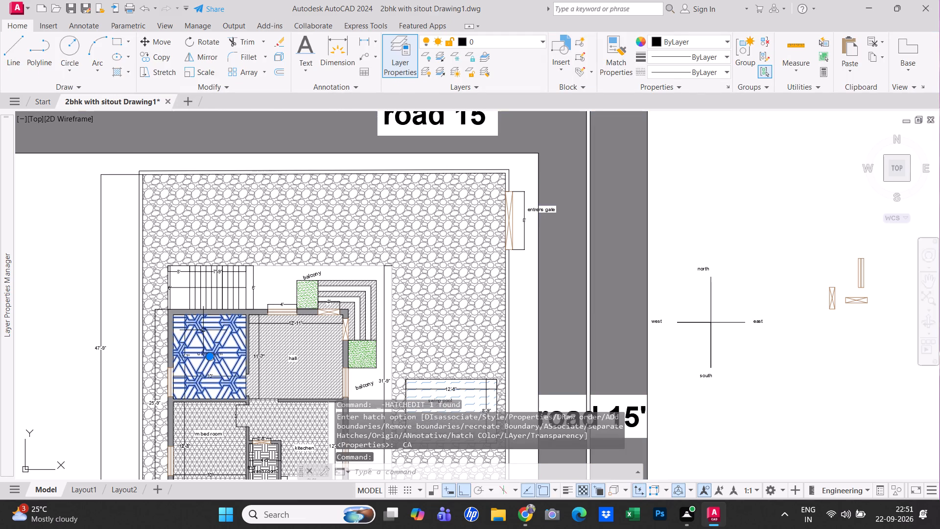
right_click(203, 330)
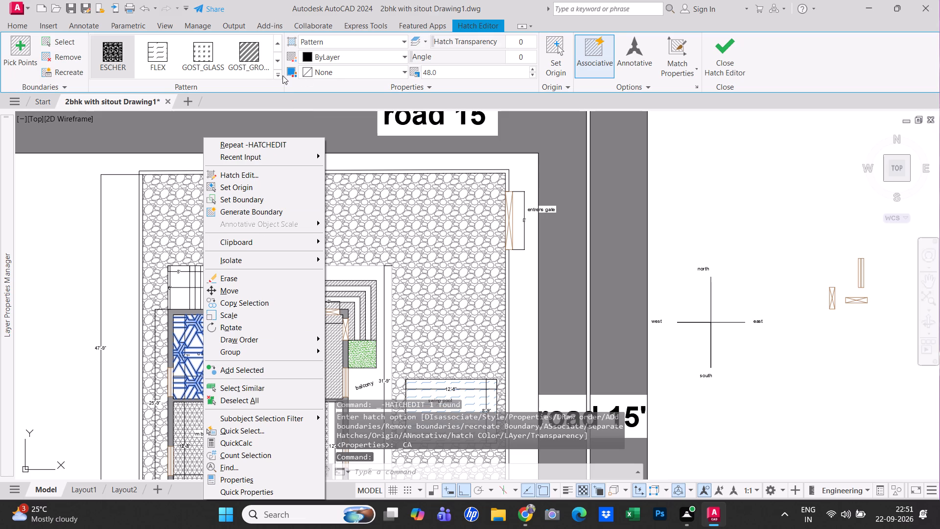
left_click(282, 75)
left_click(280, 75)
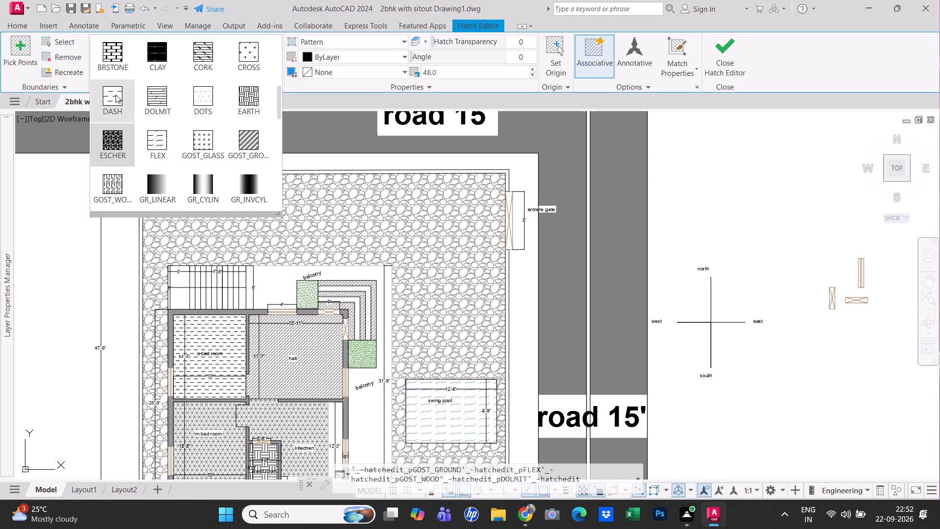
middle_click_drag(115, 96, 117, 172)
scroll(117, 70, "up", 1)
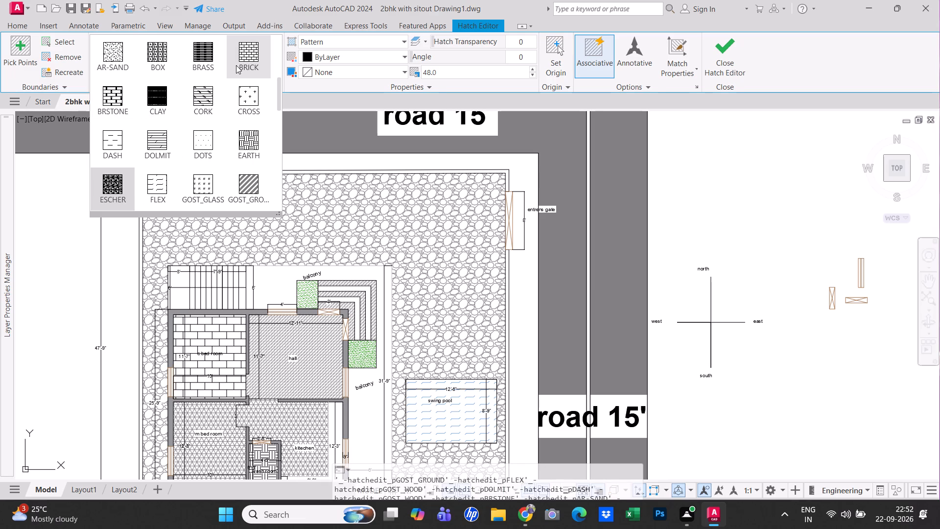
scroll(236, 65, "up", 3)
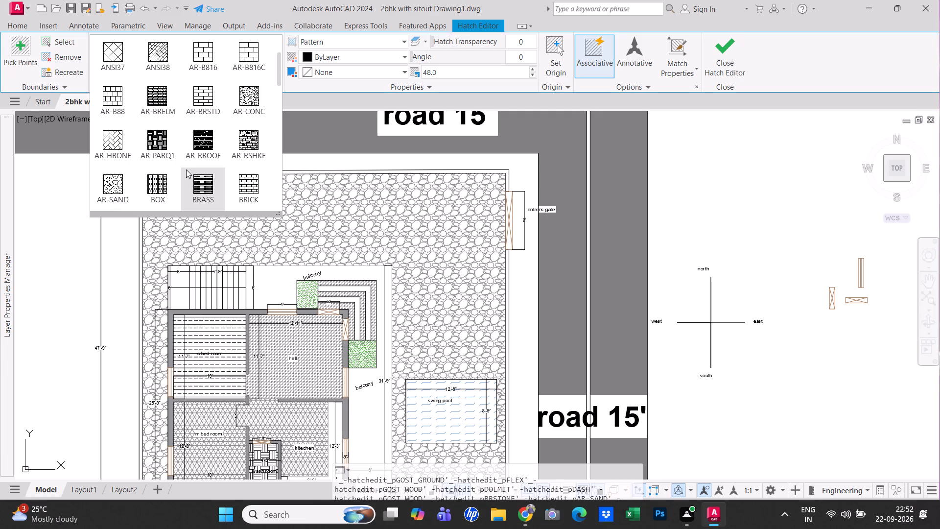
left_click(152, 150)
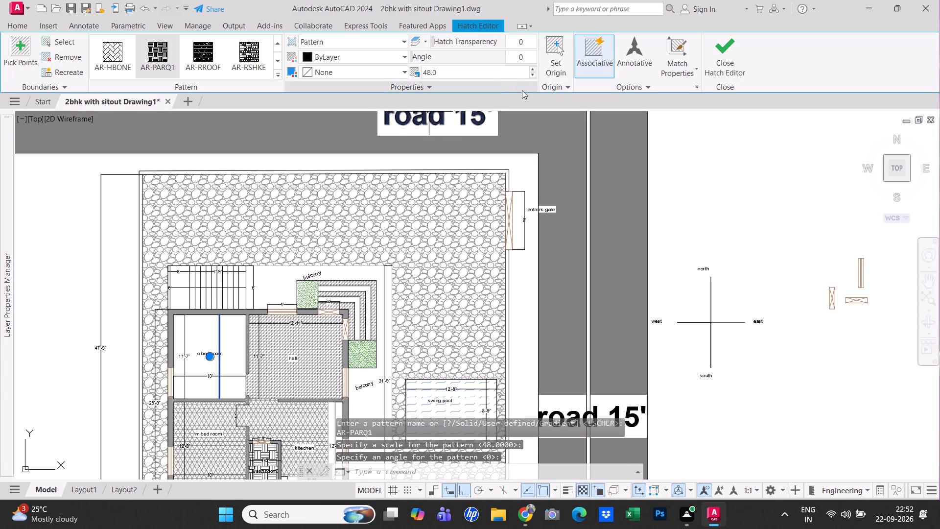
left_click(530, 74)
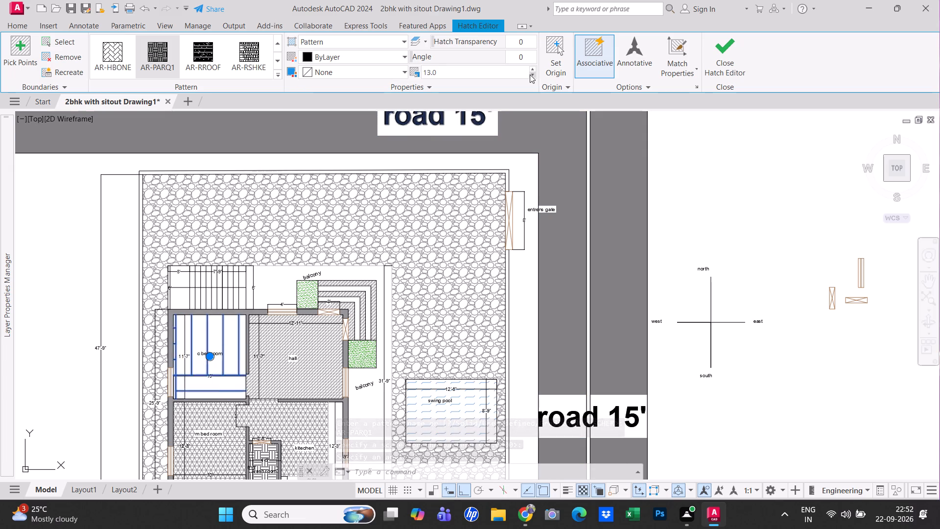
left_click(530, 74)
left_click(530, 74)
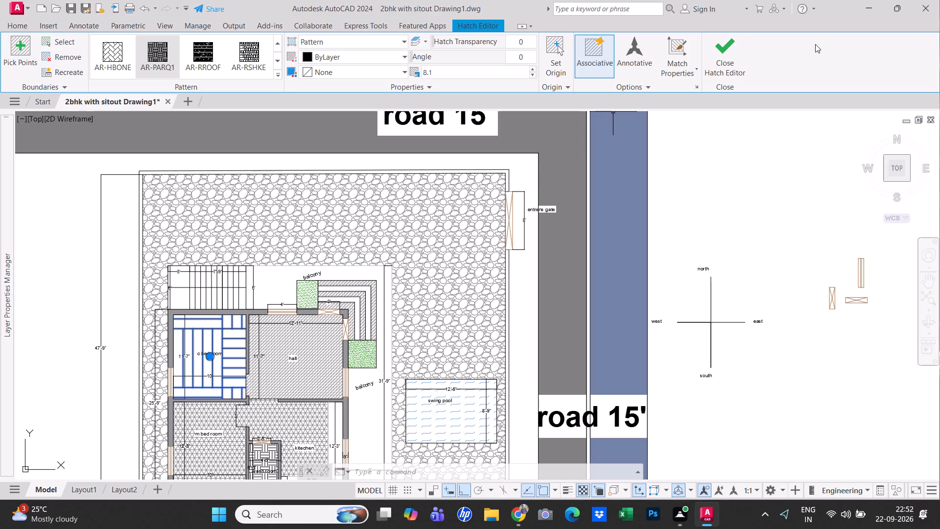
left_click(738, 45)
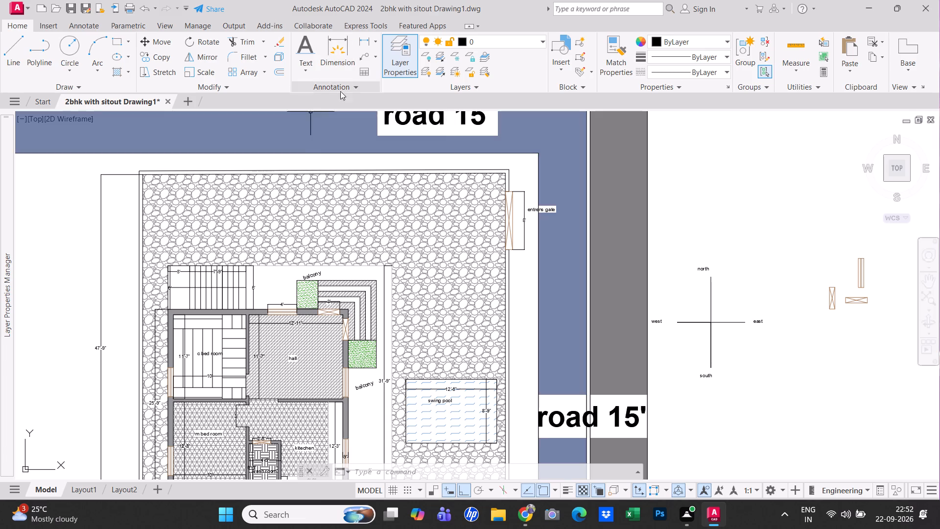
Examine the hatches and dimensions across the house, the balcony strip beside the kitchen and the swimming pool area.
scroll(353, 283, "down", 1)
middle_click_drag(348, 276, 327, 215)
scroll(325, 357, "up", 1)
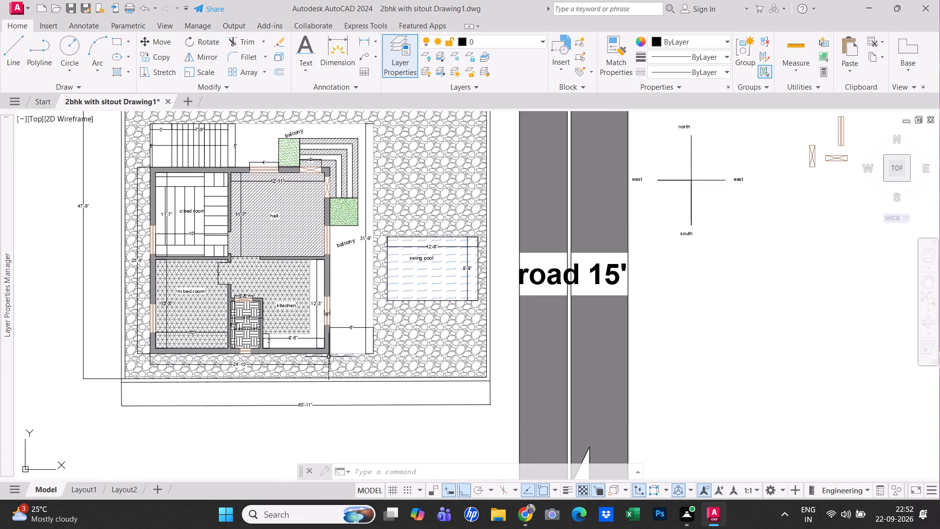
scroll(375, 342, "up", 2)
middle_click_drag(356, 398, 341, 470)
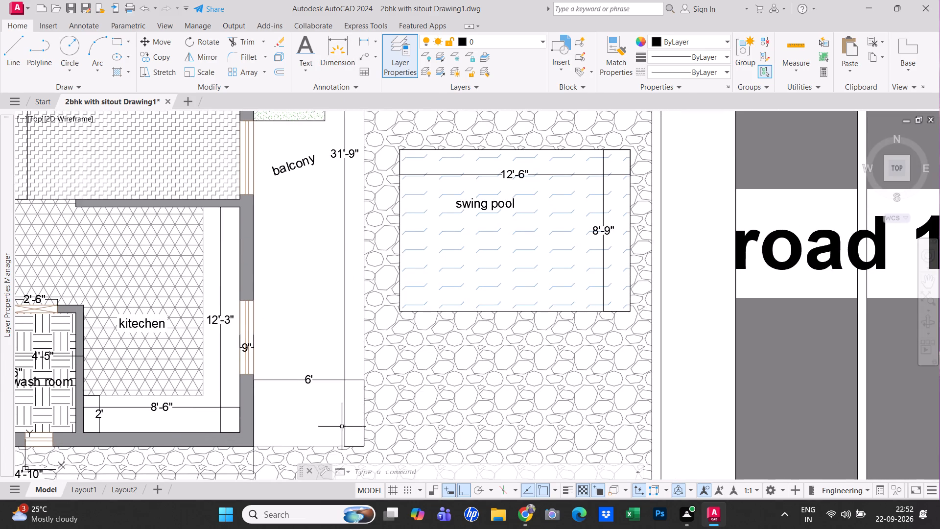
scroll(342, 384, "down", 1)
scroll(322, 345, "down", 3)
scroll(319, 270, "up", 2)
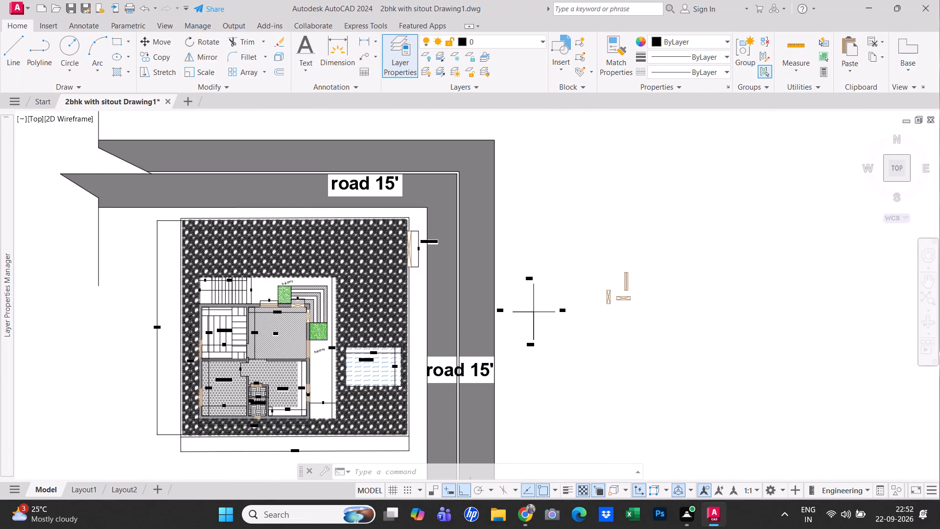
Draw a horizontal line across the lower part of the staircase, from its east edge westward onto the 3' landing.
scroll(319, 270, "up", 1)
middle_click_drag(77, 323, 264, 333)
scroll(264, 333, "up", 1)
left_click(10, 57)
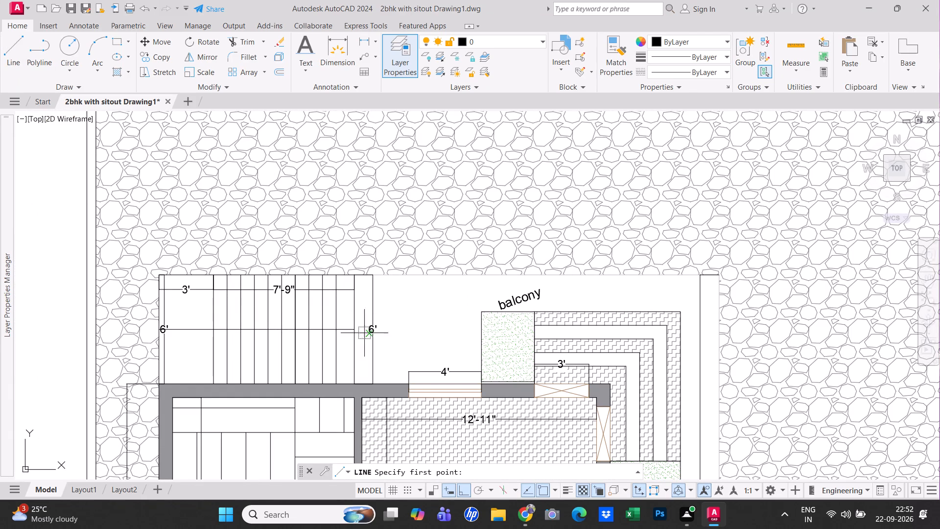
left_click(369, 359)
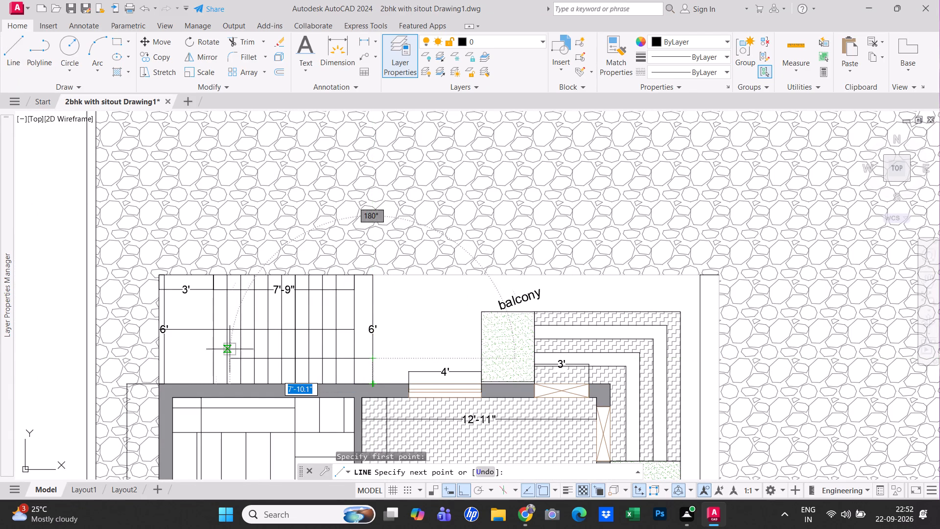
left_click(183, 352)
right_click(187, 349)
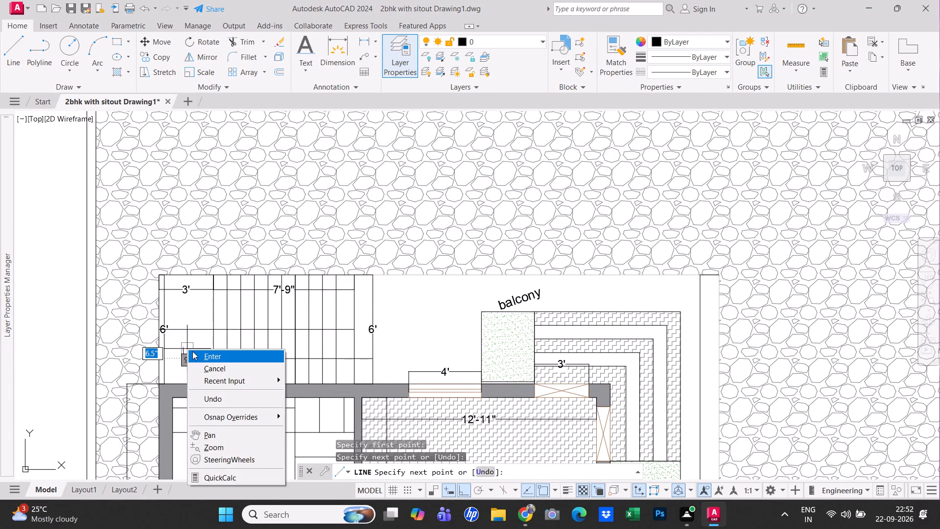
left_click(209, 353)
right_click(208, 348)
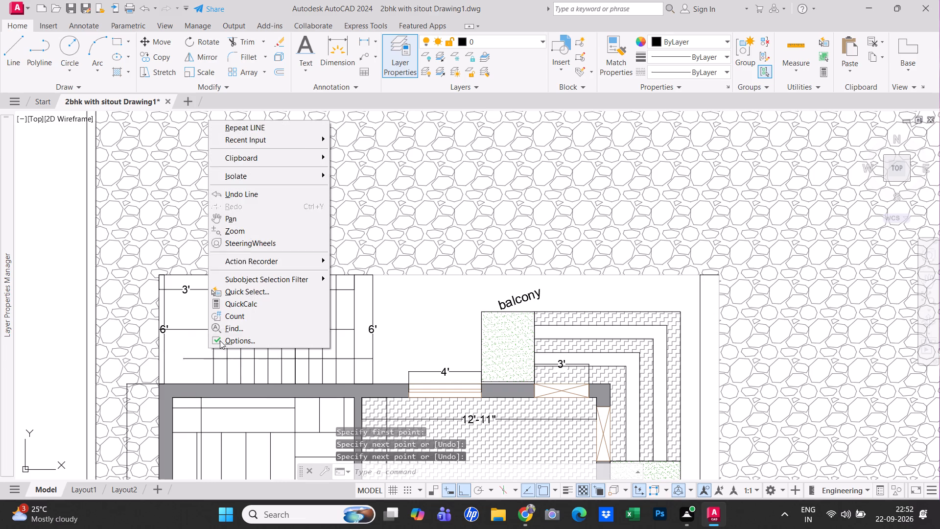
Draw the arrowhead's upper half at the staircase direction line's west end: a sloped edge, with a vertical edge about 5.4" high back to the line.
left_click(265, 128)
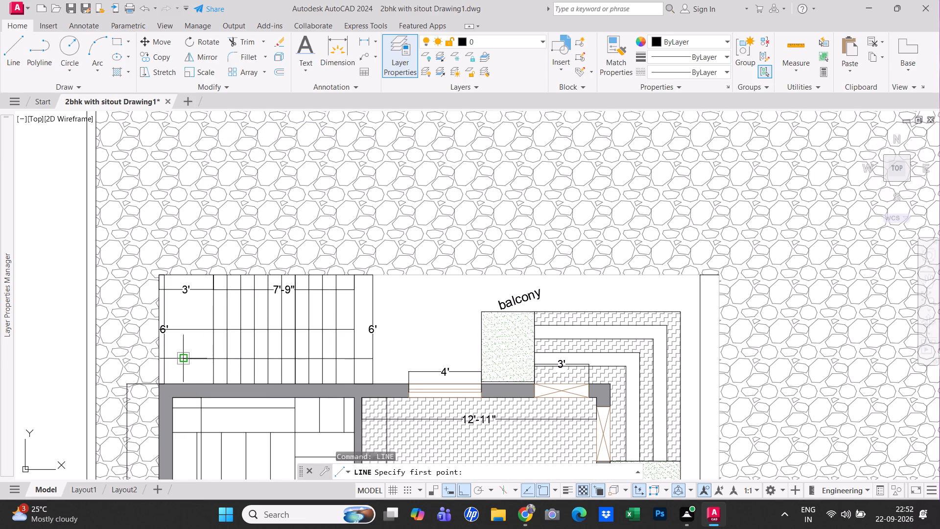
scroll(187, 363, "down", 1)
scroll(187, 363, "up", 1)
left_click(187, 354)
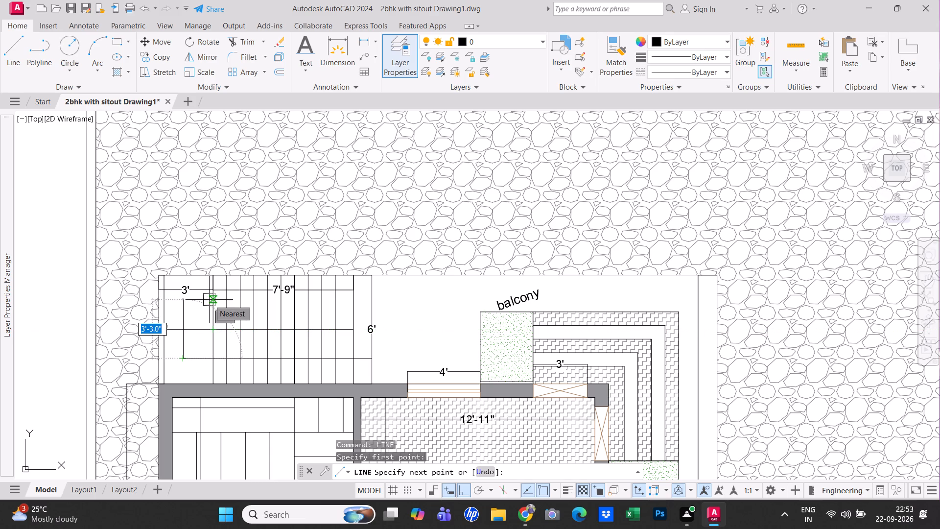
key("F8")
scroll(198, 356, "up", 4)
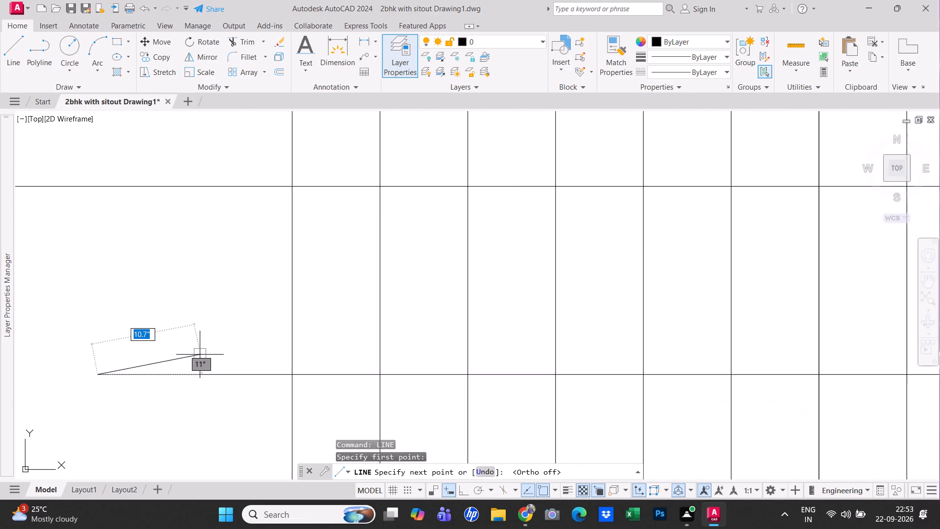
left_click(182, 322)
left_click(182, 374)
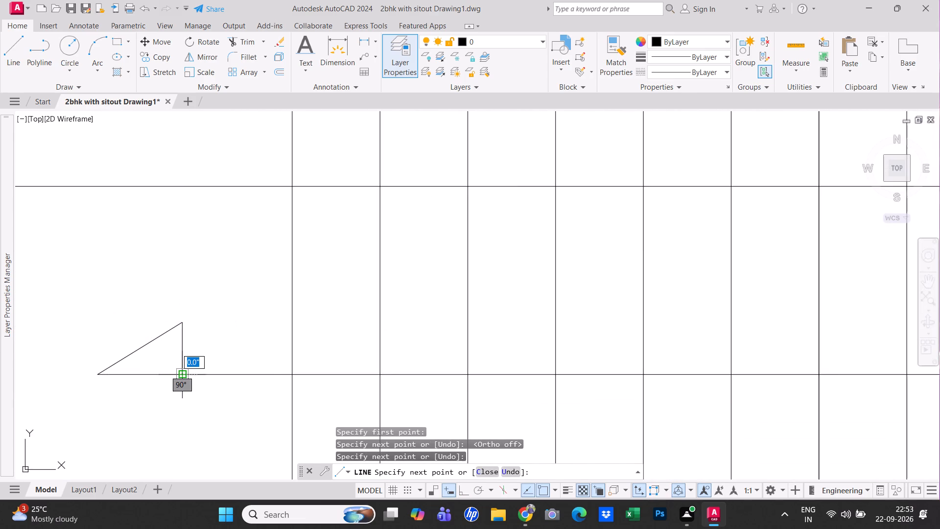
right_click(182, 372)
left_click(242, 231)
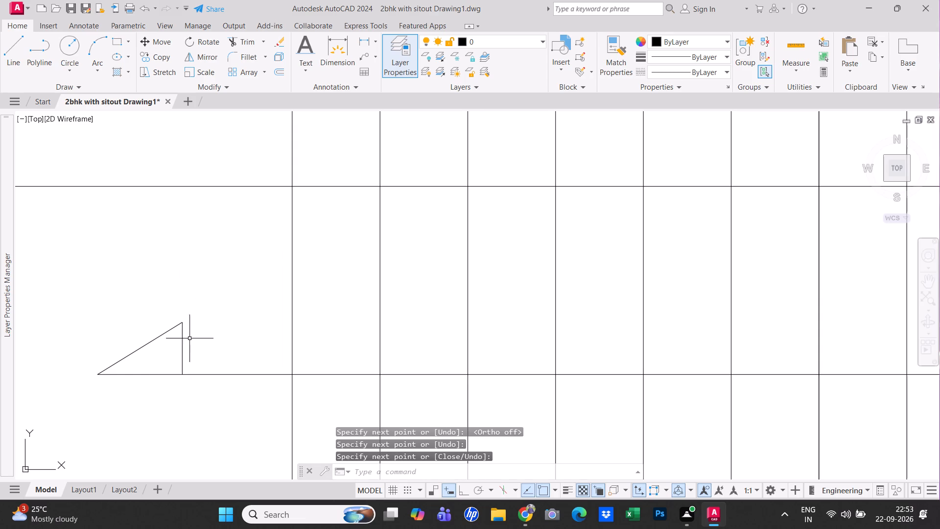
Move the arrowhead's vertical edge below the direction line and stretch its upper end back to the sloped edge's tip.
left_click(183, 348)
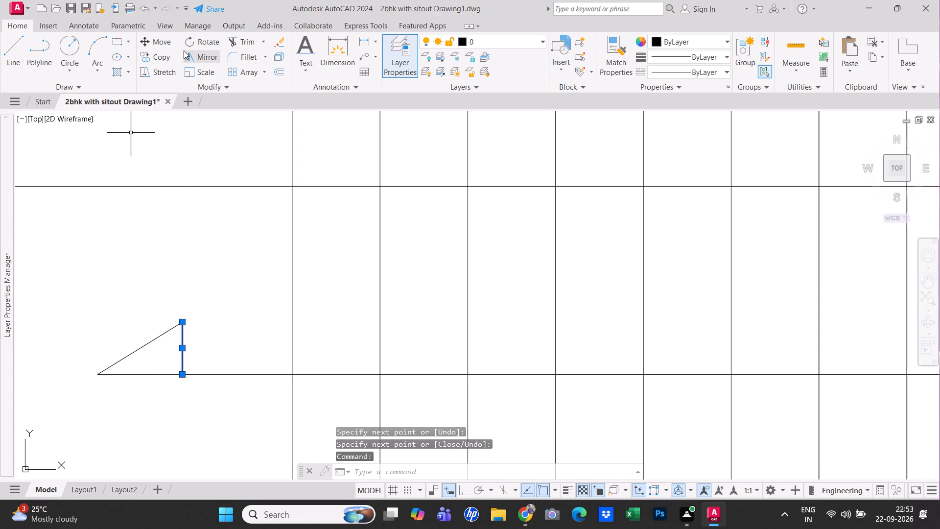
left_click(168, 42)
left_click(184, 323)
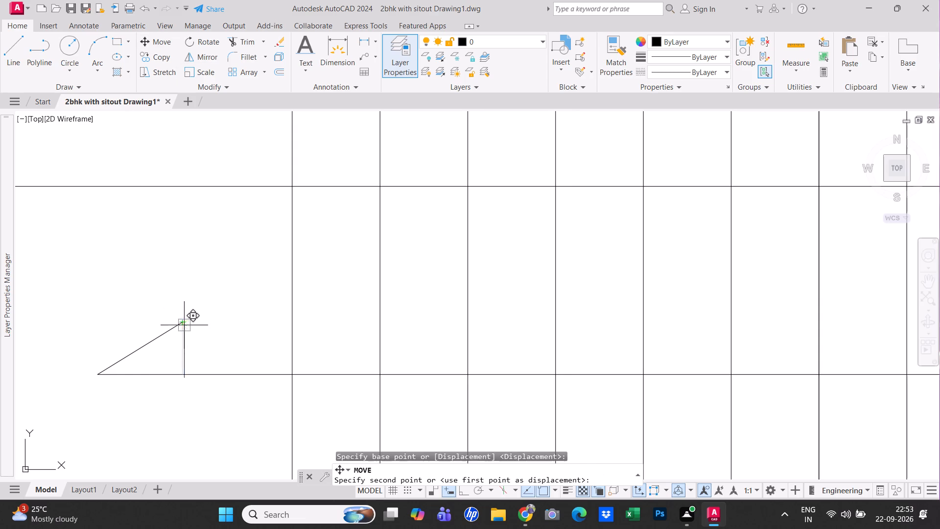
left_click(184, 374)
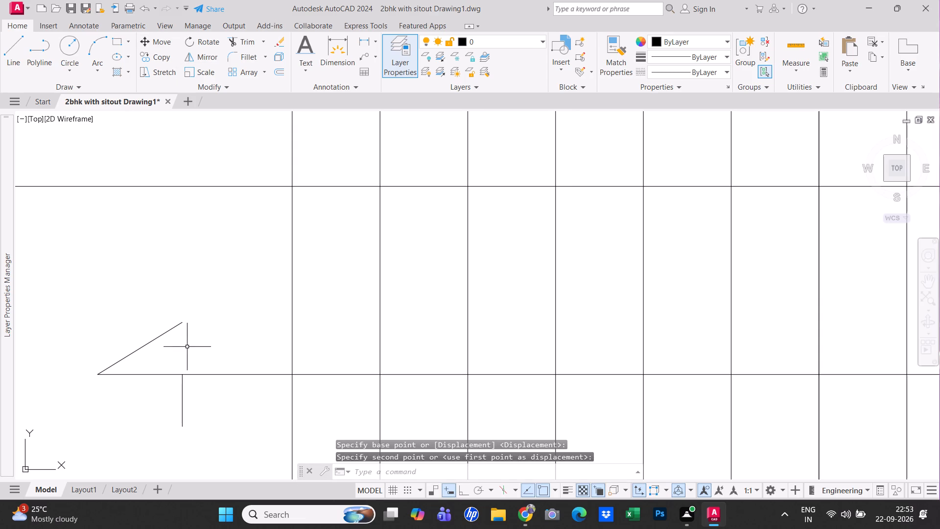
left_click(184, 393)
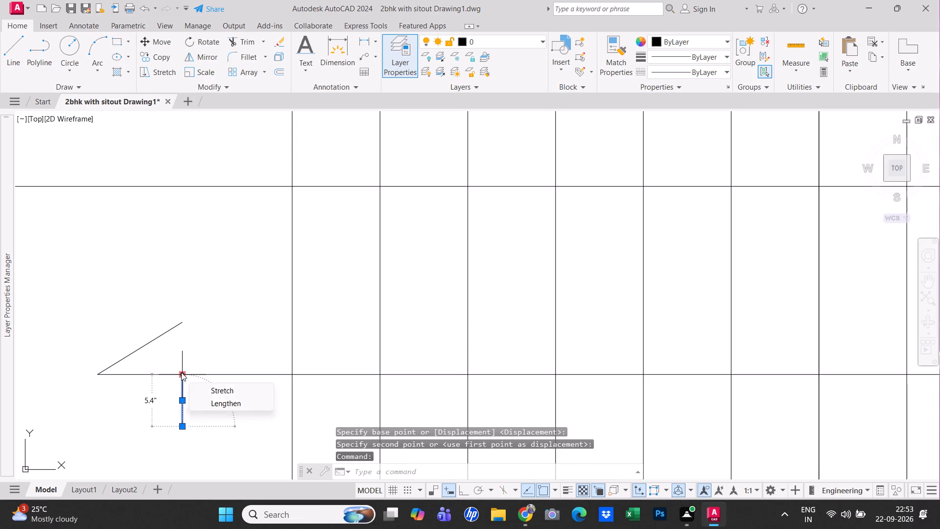
left_click(181, 372)
left_click(185, 323)
right_click(230, 316)
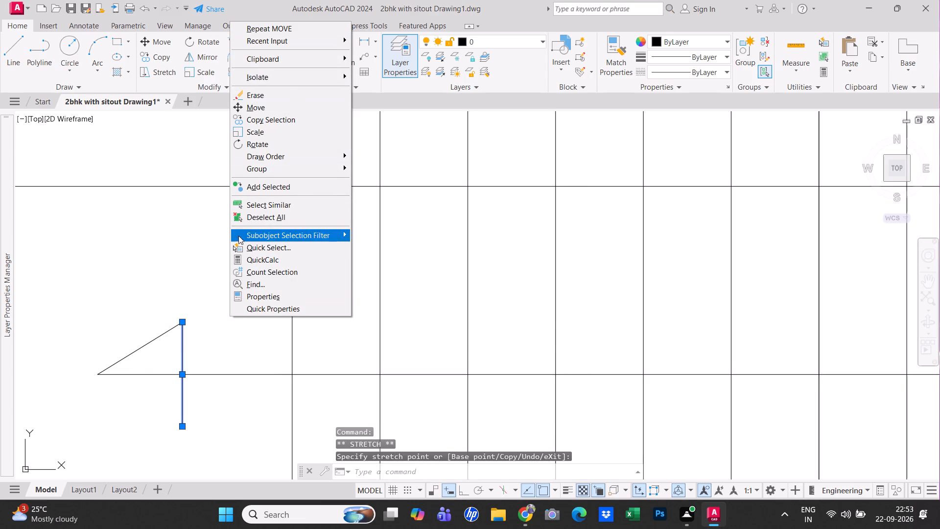
key("Escape")
key("Escape")
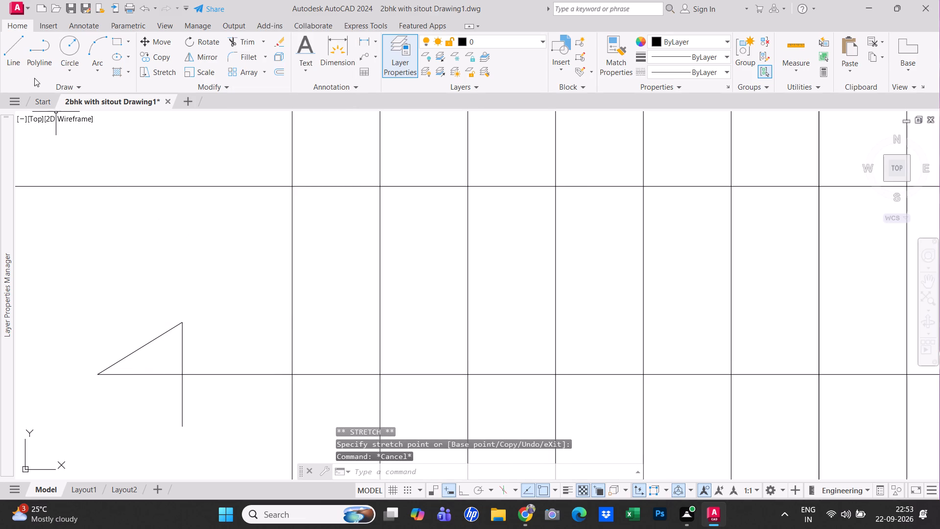
Draw the arrowhead's lower sloped edge from its west tip to the bottom end of the vertical edge.
left_click(20, 67)
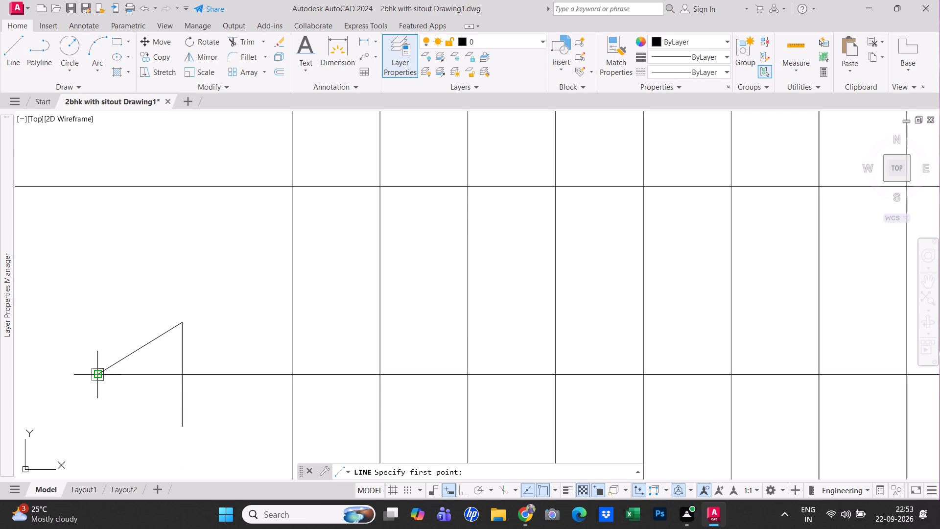
left_click(100, 378)
left_click(182, 429)
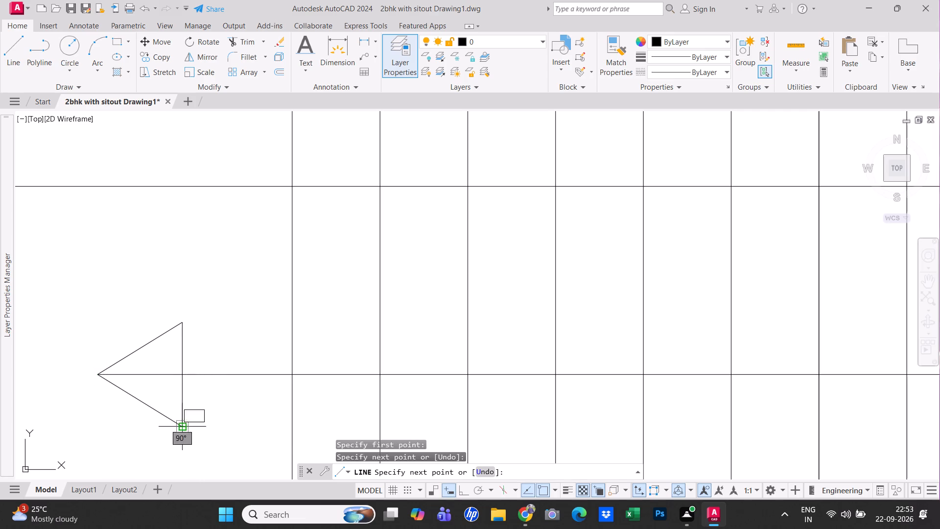
key("Escape")
Trim the part of the direction line that lies inside the arrowhead triangle.
type("tr")
key("space")
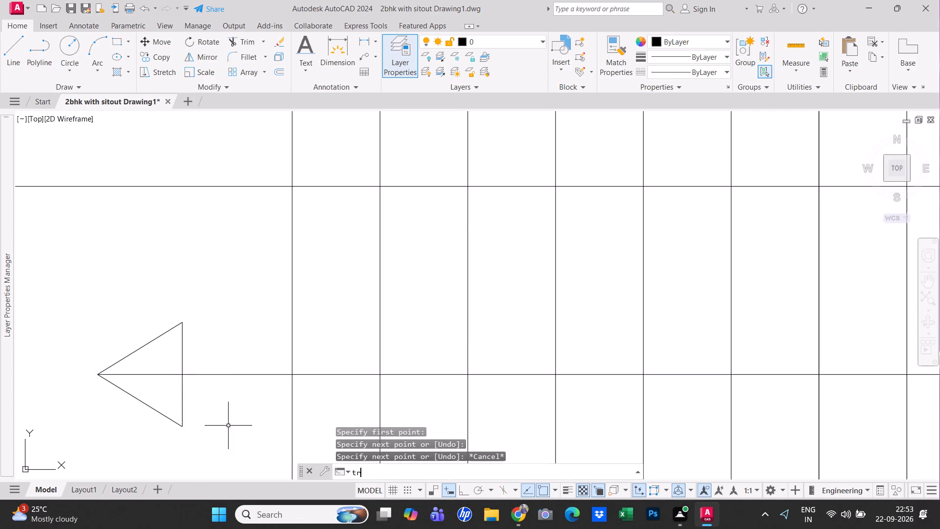
left_click(160, 376)
key("Escape")
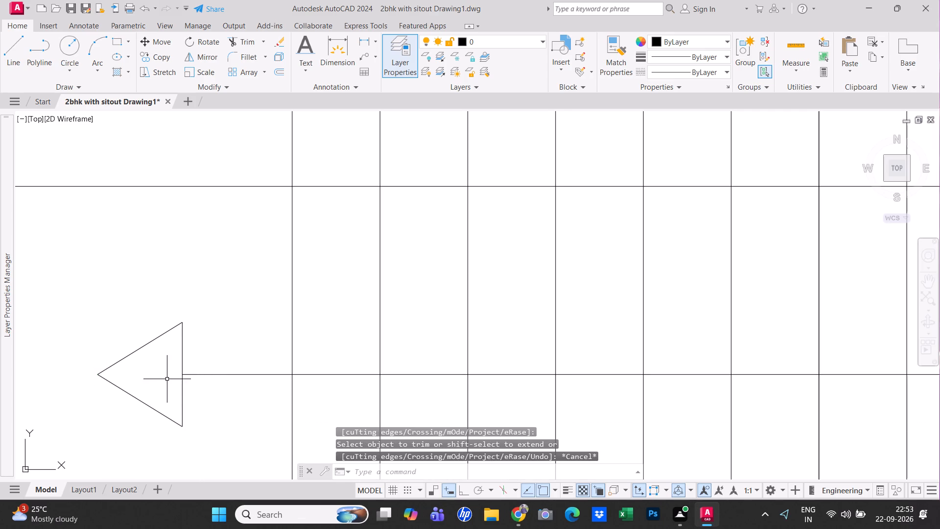
Hatch the arrowhead triangle with the SOLID pattern in colour 8.
type("h")
key("space")
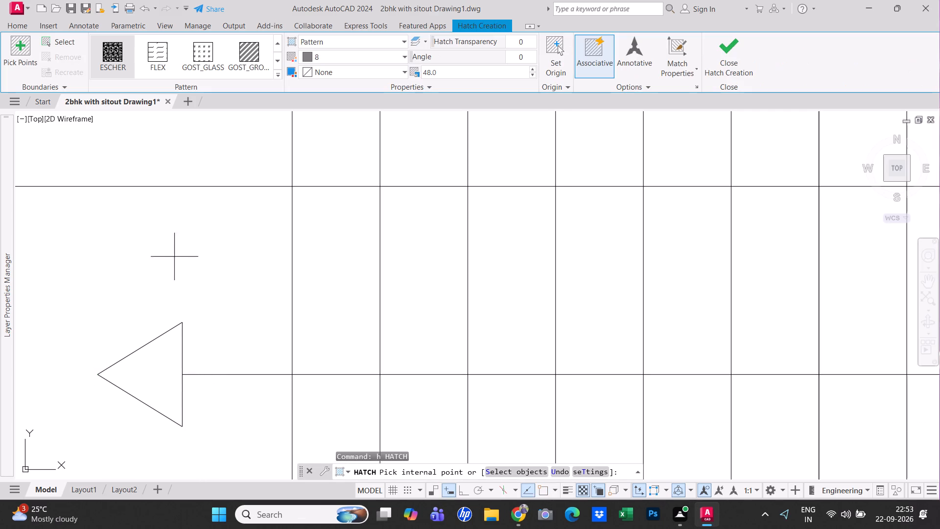
scroll(135, 64, "up", 8)
scroll(135, 63, "down", 1)
scroll(135, 63, "up", 1)
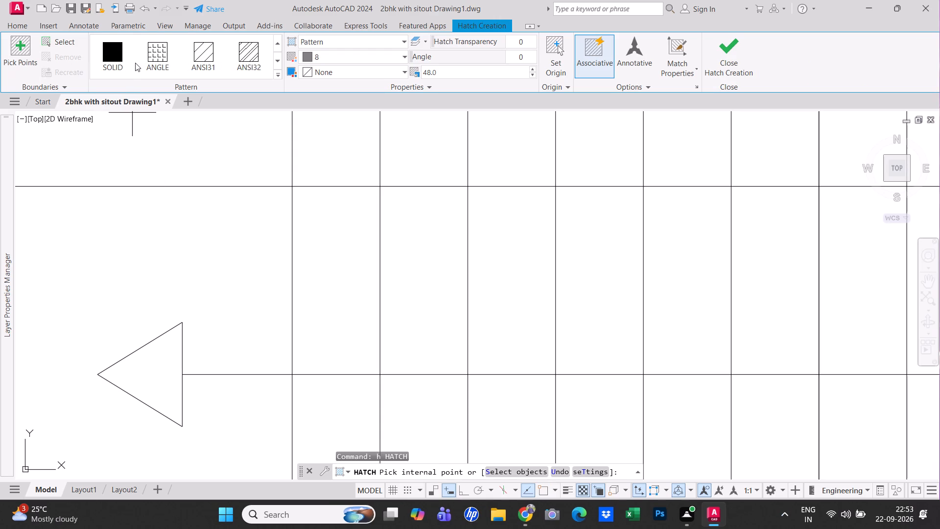
scroll(135, 63, "down", 1)
scroll(135, 63, "up", 1)
left_click(107, 60)
left_click(156, 380)
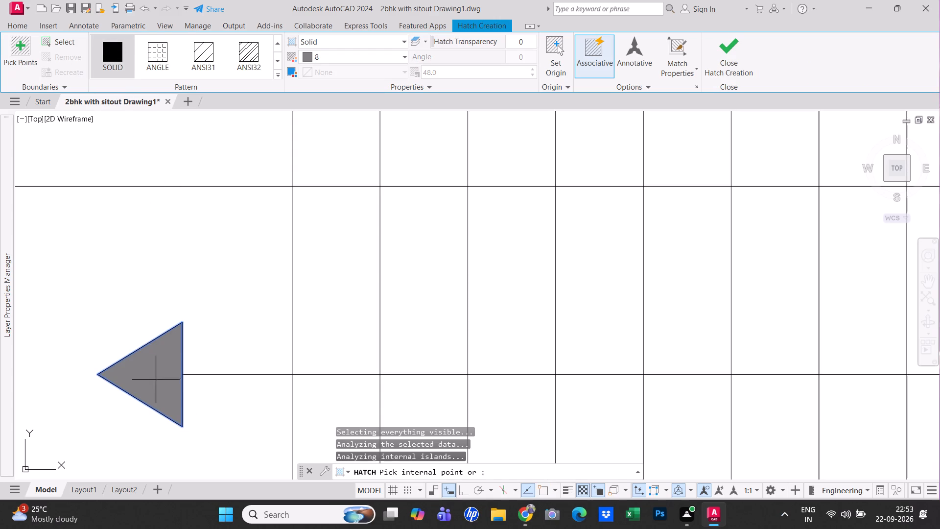
left_click(728, 54)
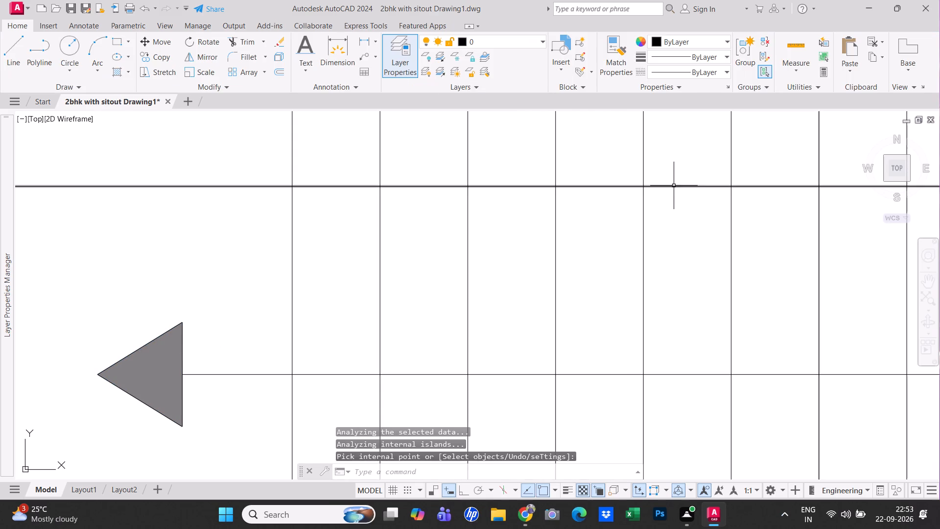
key("Escape")
Stretch the east end of the staircase direction line slightly beyond the staircase's east edge.
scroll(439, 360, "down", 3)
key("Escape")
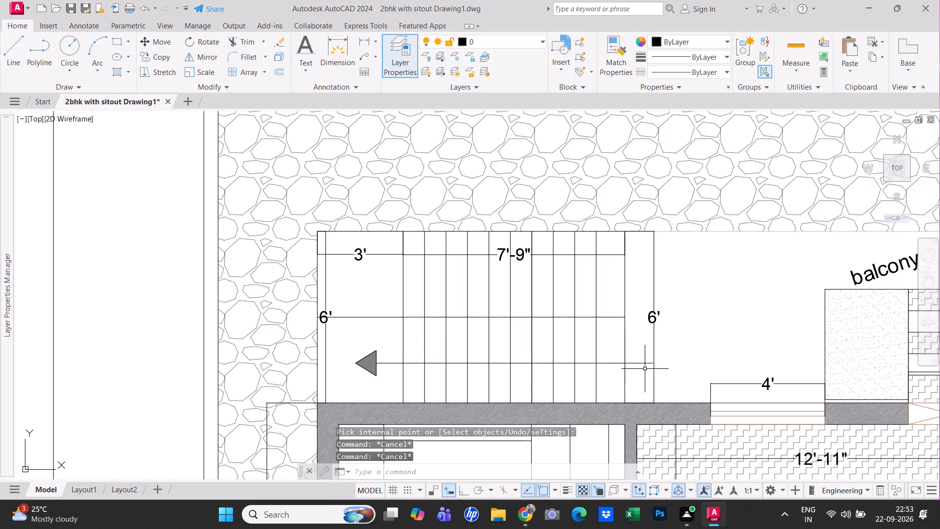
scroll(644, 368, "up", 1)
left_click(638, 361)
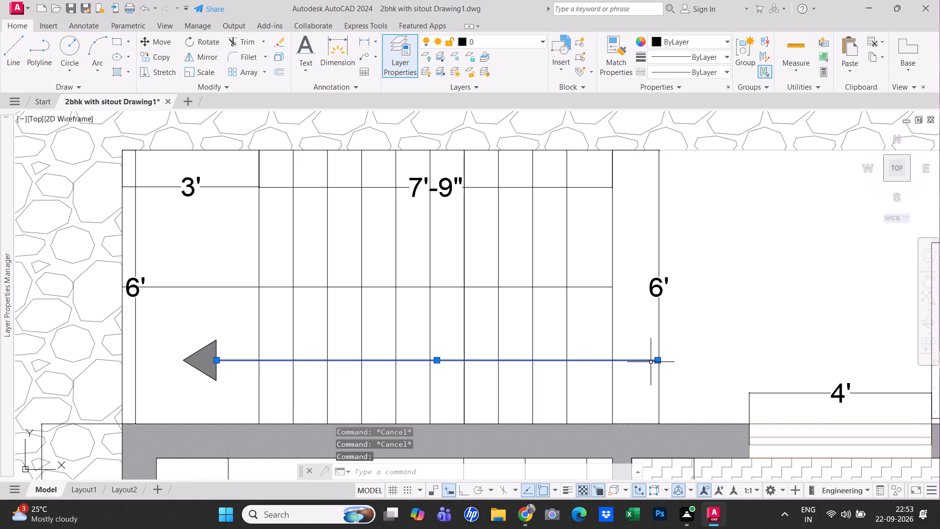
left_click(657, 361)
left_click(678, 360)
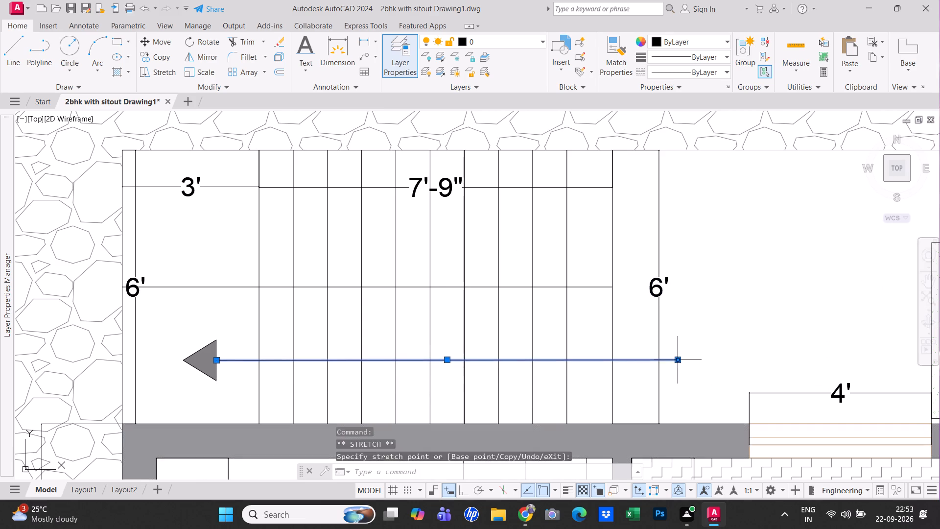
key("Escape")
middle_click_drag(654, 364, 485, 348)
key("Escape")
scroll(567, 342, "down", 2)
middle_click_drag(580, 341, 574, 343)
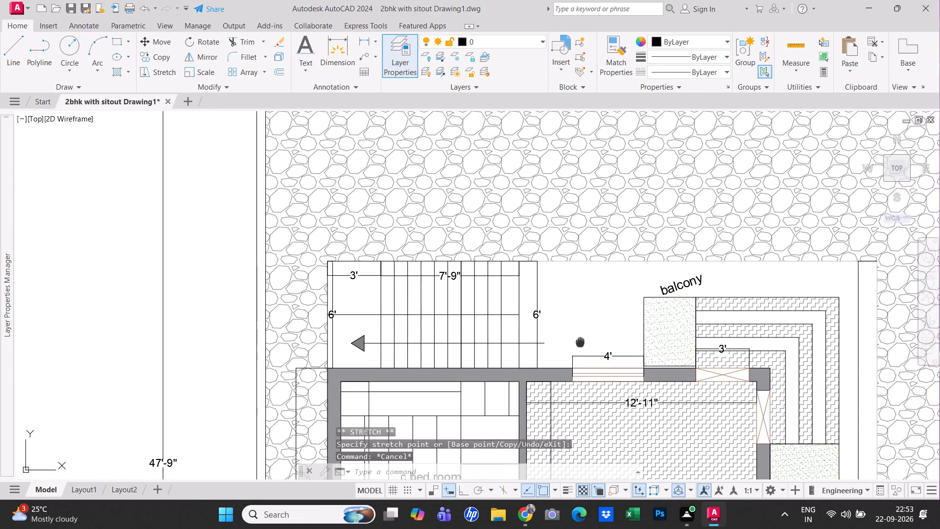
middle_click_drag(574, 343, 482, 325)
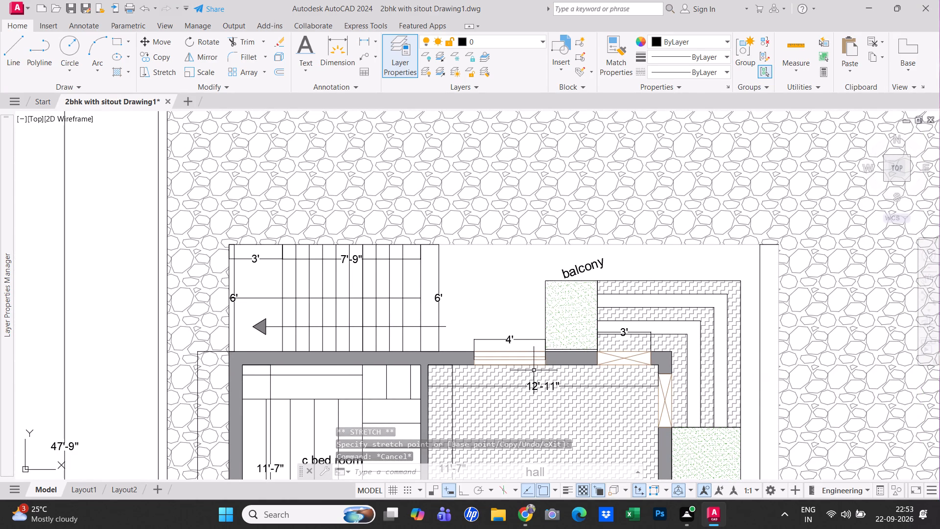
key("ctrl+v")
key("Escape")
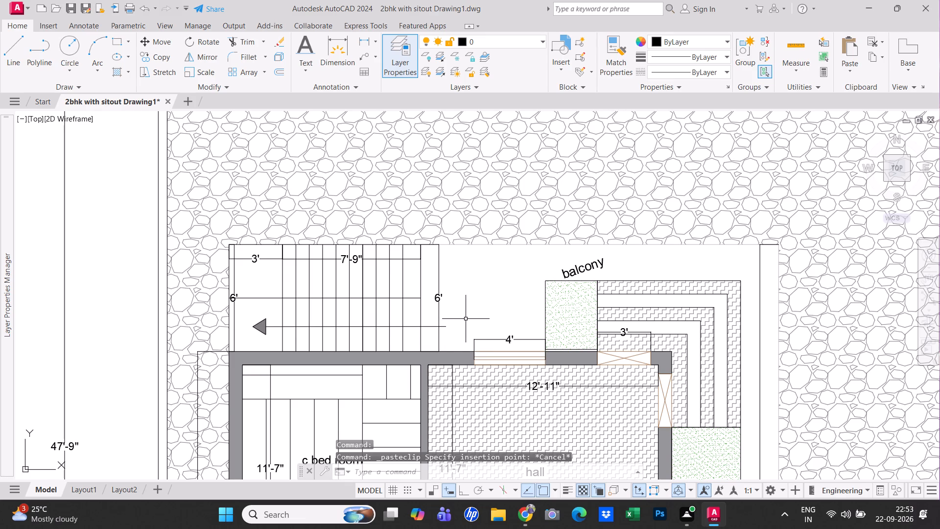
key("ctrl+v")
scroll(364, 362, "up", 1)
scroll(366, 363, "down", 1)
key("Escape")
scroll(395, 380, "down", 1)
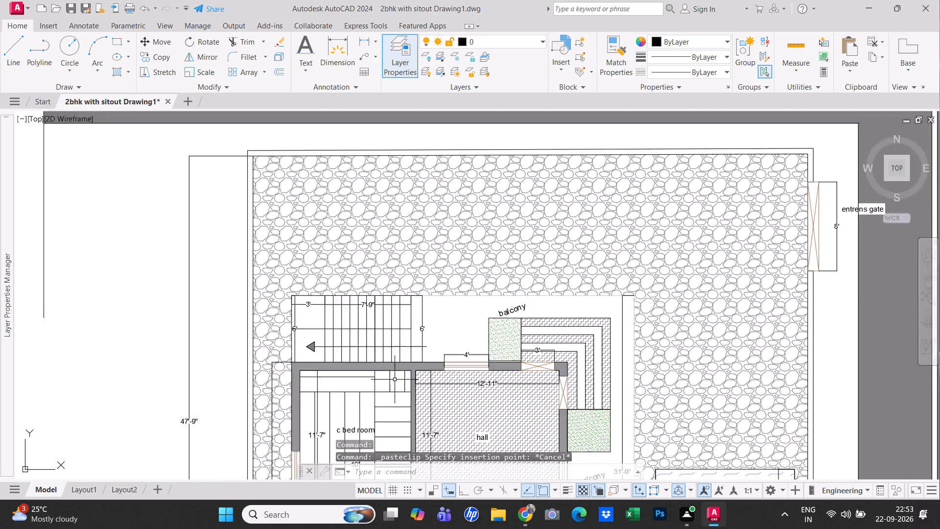
Copy the "swing pool" label and paste it just east of the staircase direction line's end, above the 4' window.
scroll(399, 372, "down", 2)
scroll(551, 413, "up", 3)
left_click(486, 426)
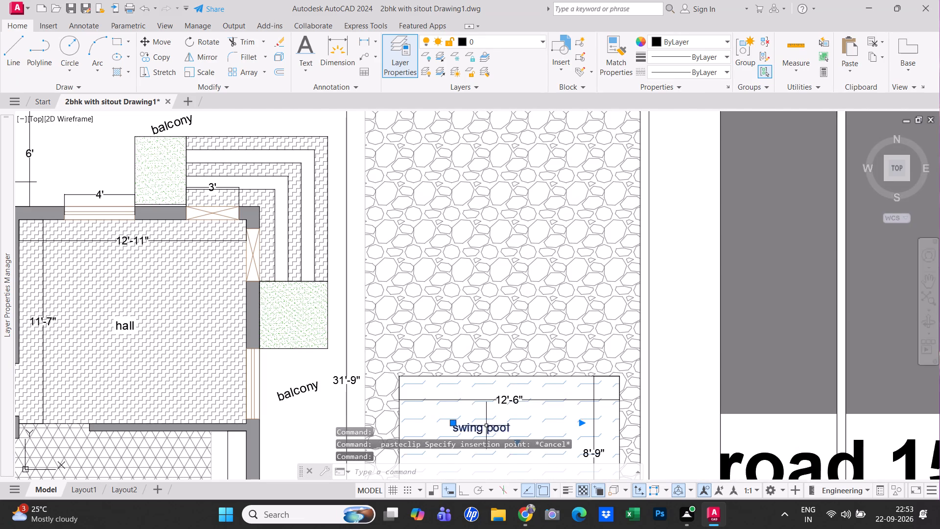
key("ctrl+c")
middle_click_drag(319, 372, 343, 482)
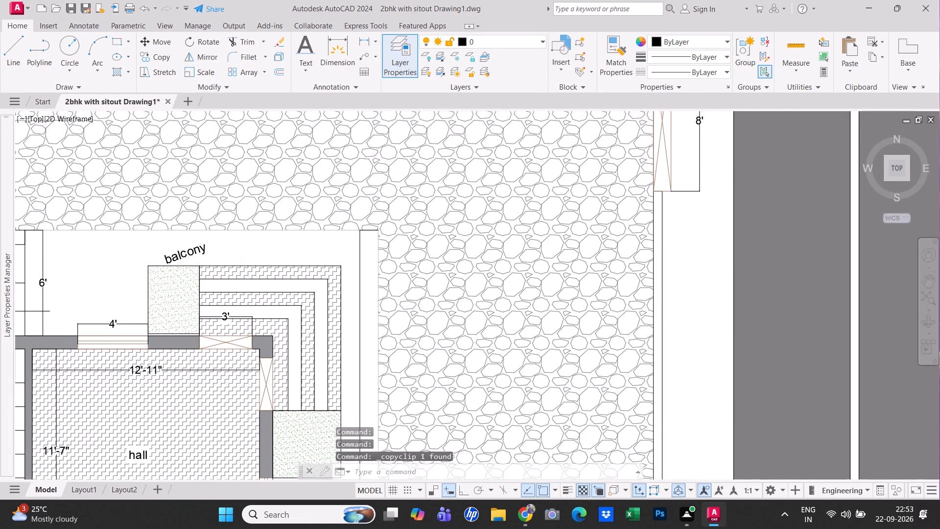
middle_click_drag(343, 482, 341, 487)
middle_click_drag(83, 281, 127, 298)
scroll(127, 298, "up", 1, "ctrl")
key("ctrl+v")
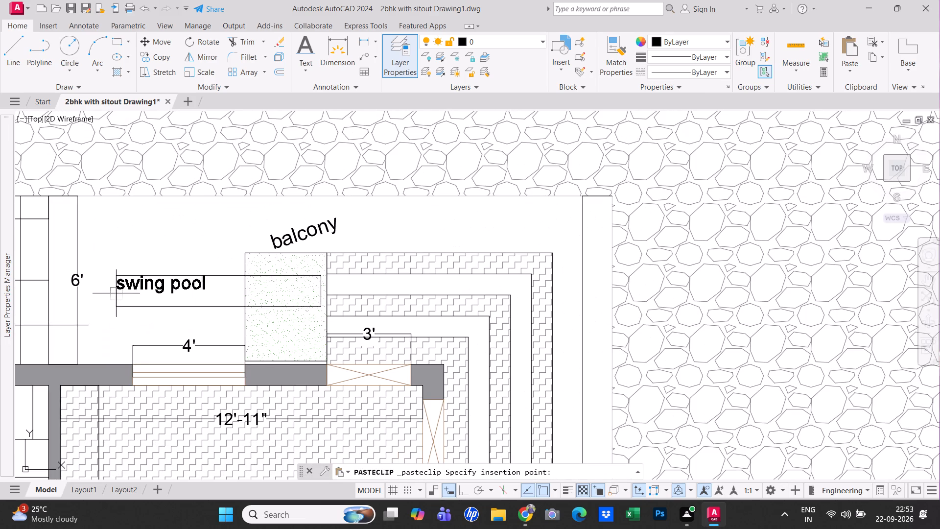
left_click(104, 318)
Change the pasted label's text beside the staircase to "up".
double_click(159, 310)
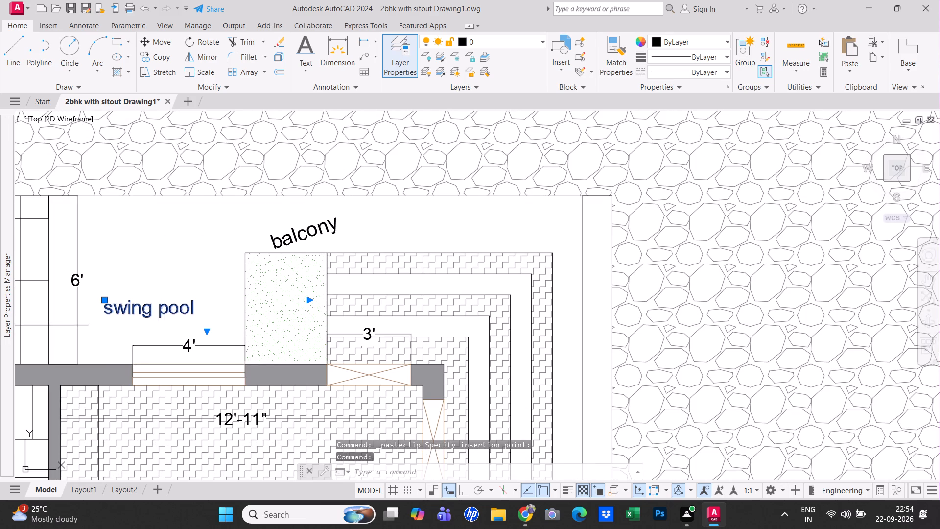
key("ctrl+a")
key("BackSpace")
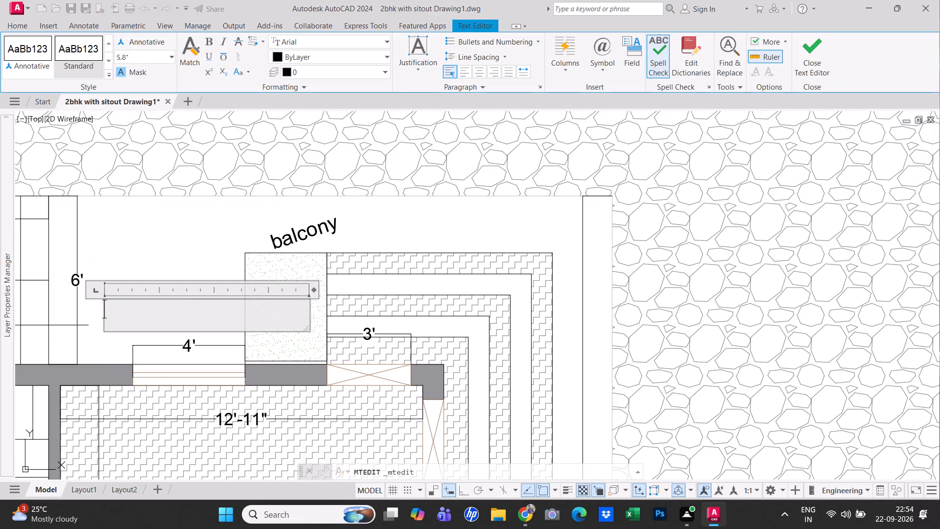
type("ste")
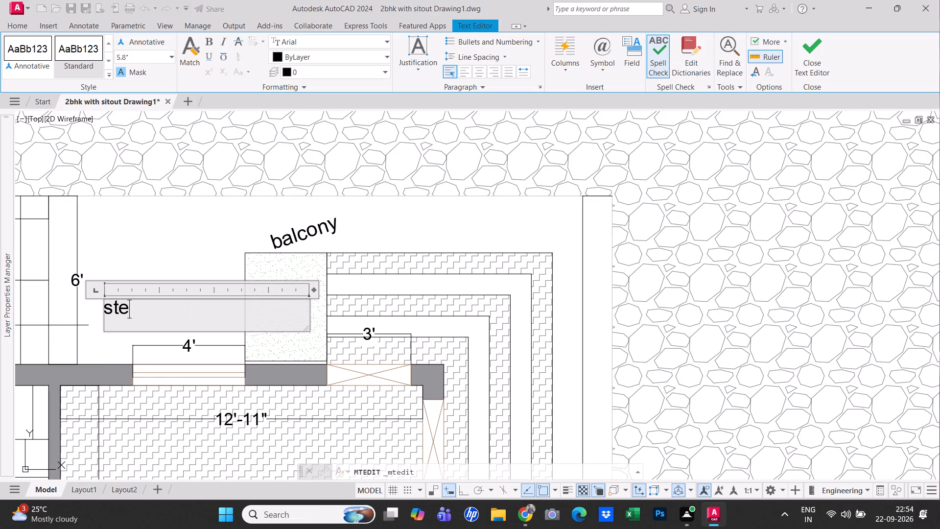
key("BackSpace")
key("BackSpace")
key("BackSpace")
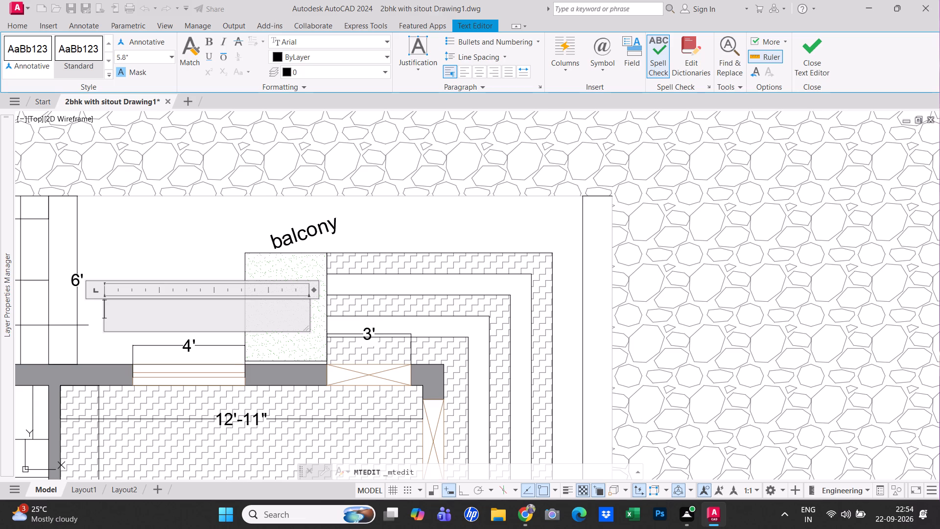
type("up")
left_click(200, 239)
scroll(224, 293, "down", 2)
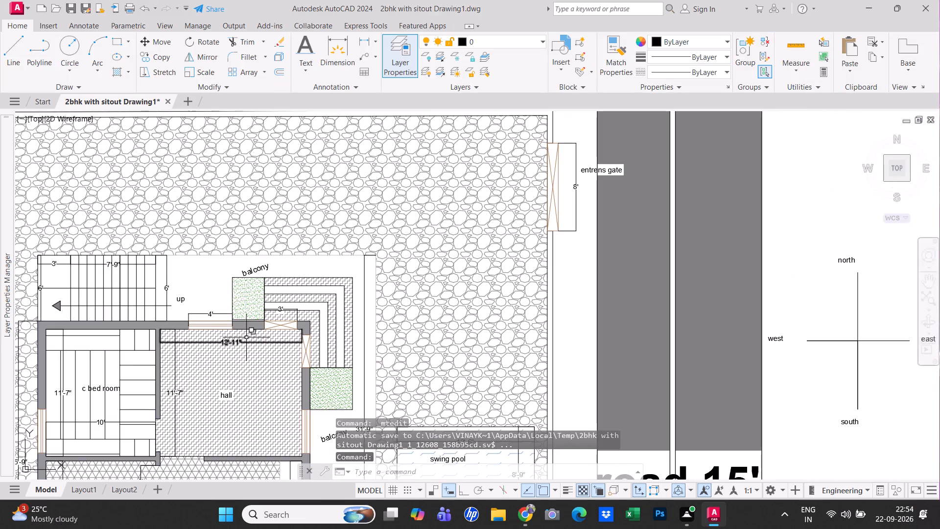
Dimension the width and height of the green-hatched block beside the north balcony label, placing both dimensions inside it.
scroll(226, 297, "up", 2)
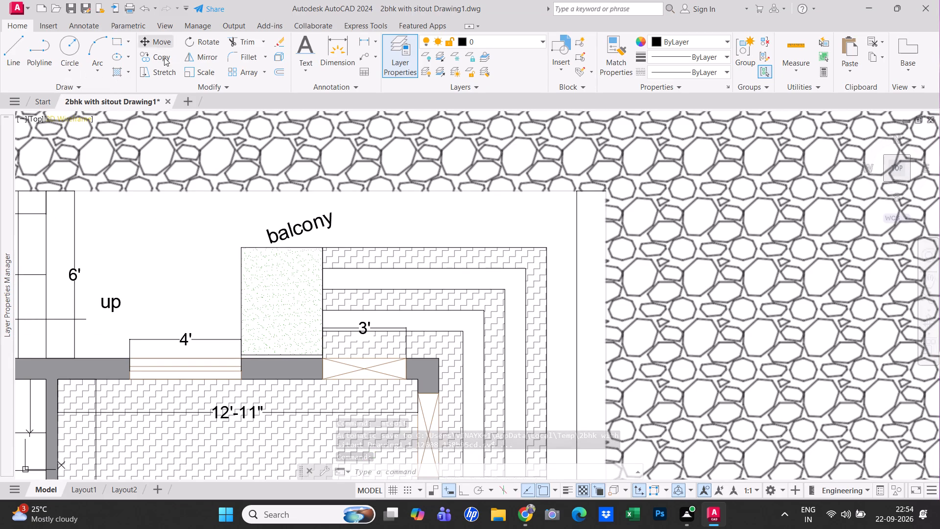
left_click(347, 60)
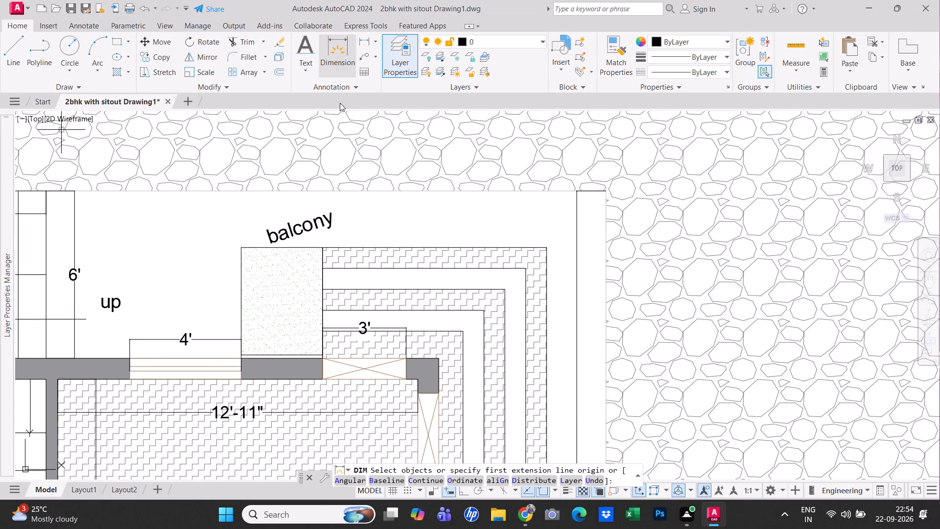
left_click(305, 246)
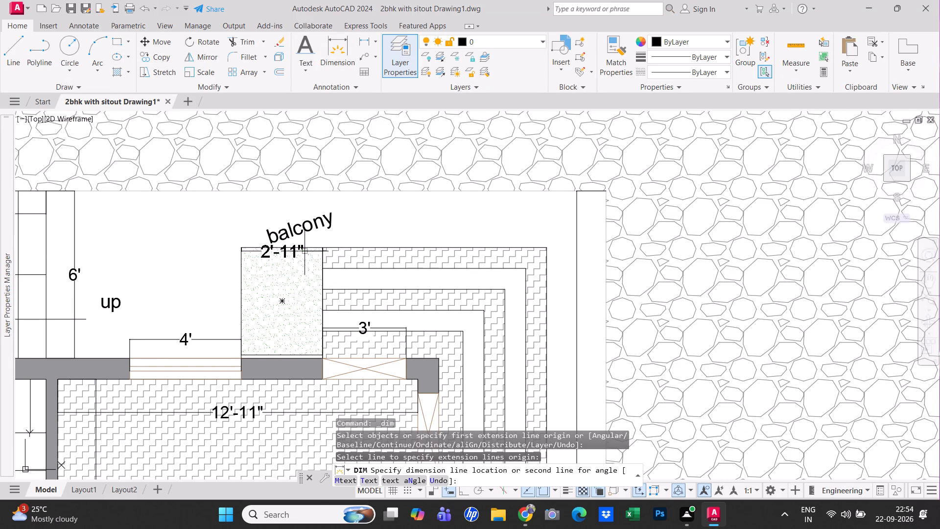
left_click(301, 264)
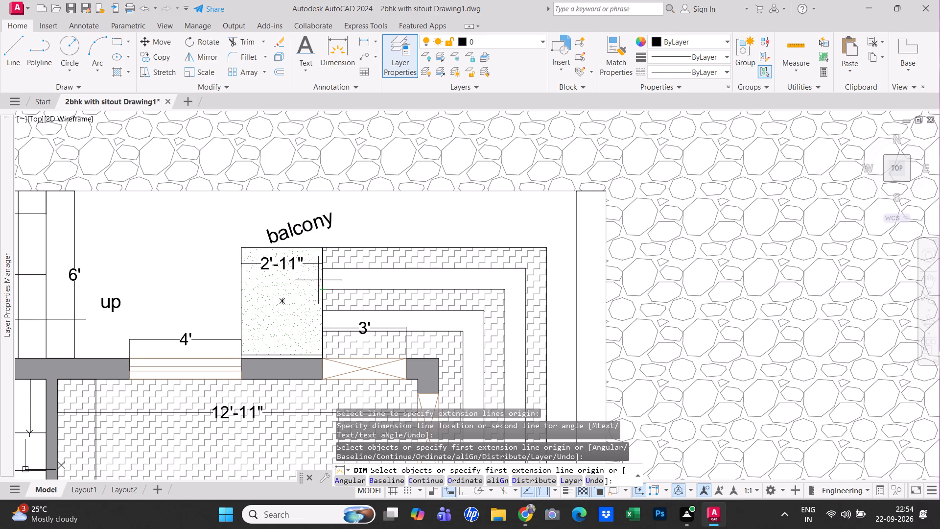
left_click(241, 287)
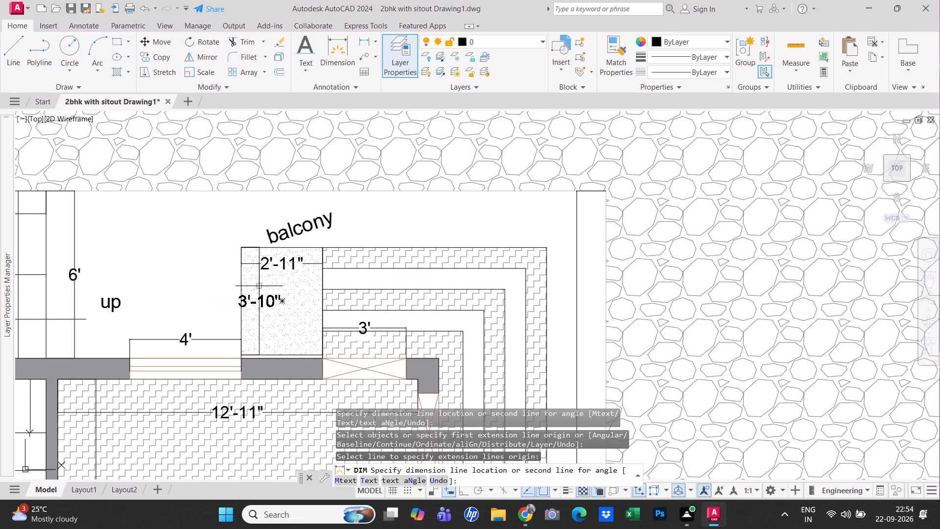
left_click(260, 286)
Dimension the length of the wall segment between the hall and the kitchen, placing the dimension just inside the hall.
scroll(291, 286, "down", 2)
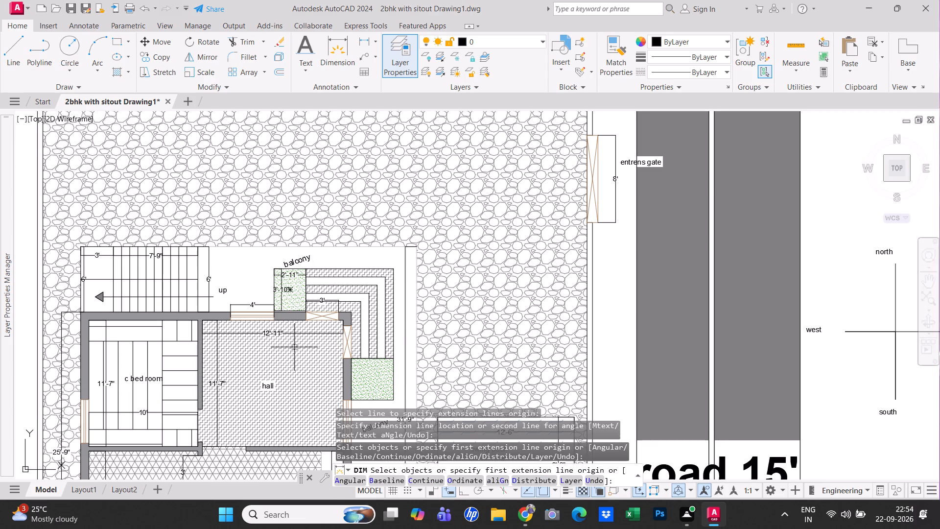
middle_click_drag(315, 403, 335, 312)
scroll(284, 348, "up", 2)
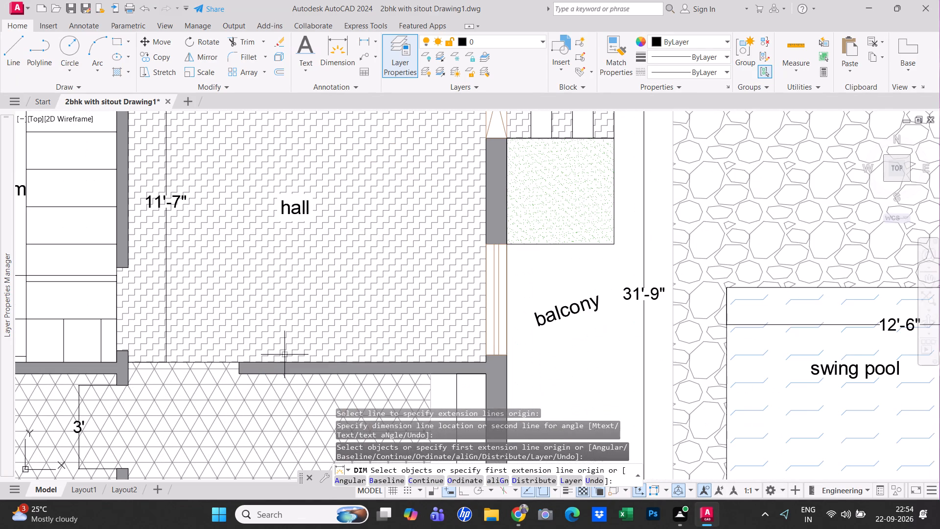
left_click(288, 361)
left_click(296, 351)
Dimension the window in the west wall of the c bed room, placing the dimension just outside the wall.
scroll(339, 348, "down", 2)
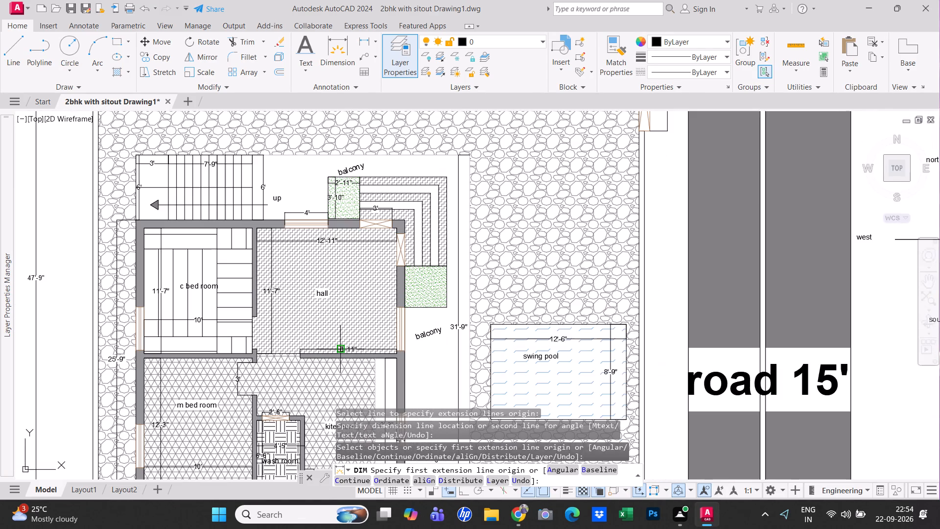
middle_click_drag(373, 365, 293, 288)
scroll(297, 295, "up", 2)
scroll(298, 295, "down", 2)
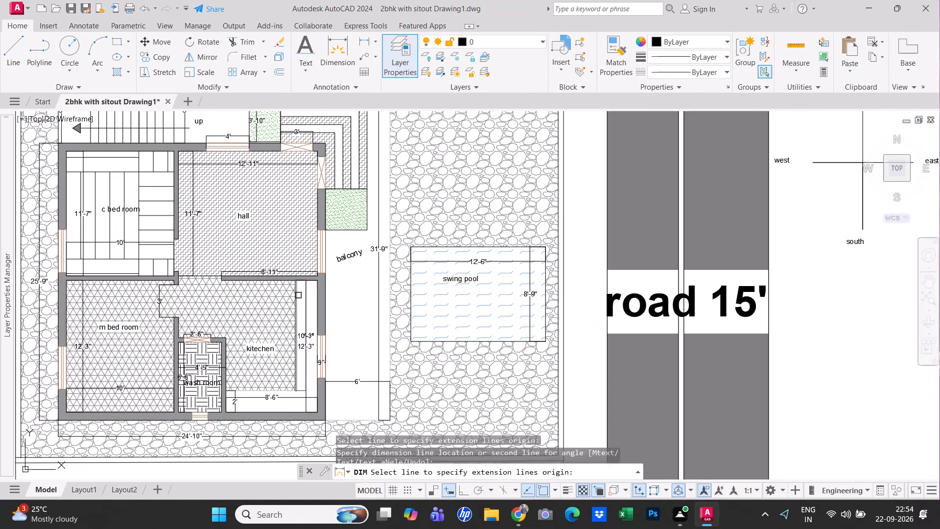
scroll(193, 311, "up", 1)
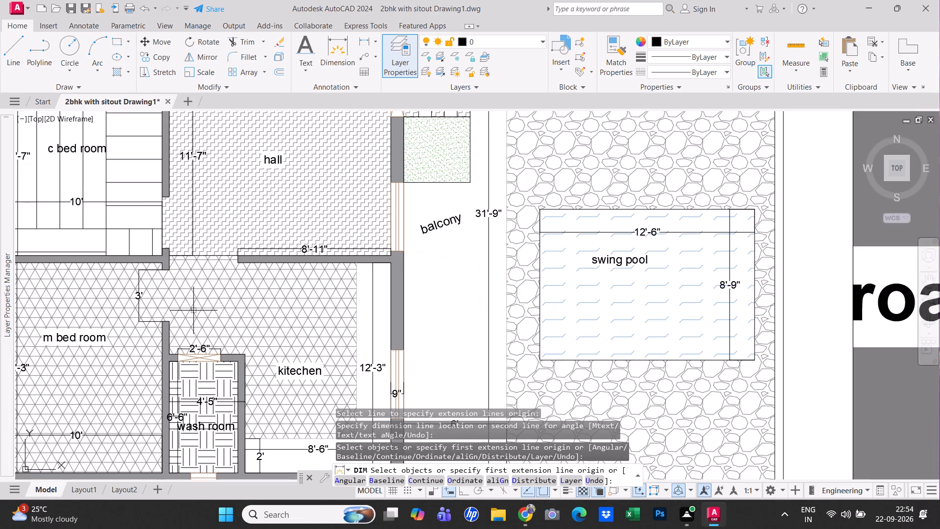
middle_click_drag(193, 311, 257, 276)
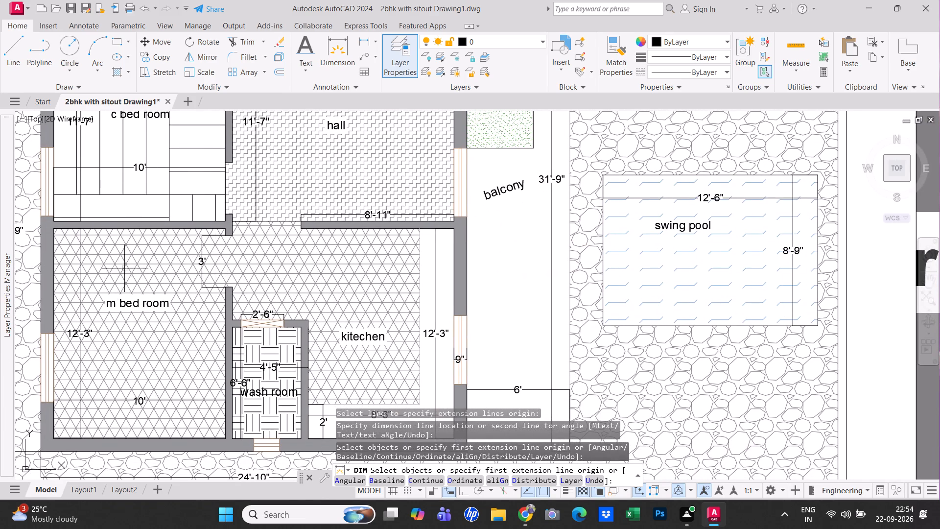
middle_click_drag(135, 269, 158, 361)
scroll(162, 356, "down", 1)
middle_click(162, 356)
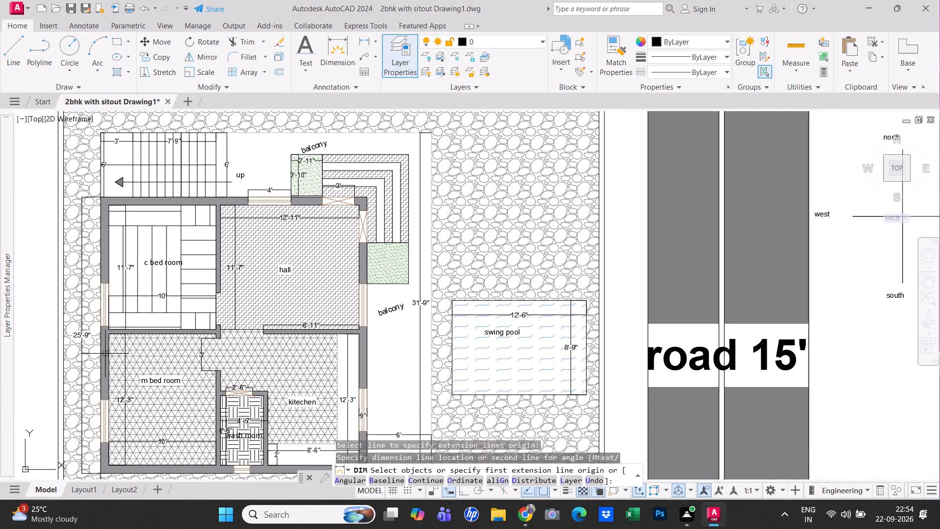
scroll(102, 298, "up", 3)
left_click(108, 299)
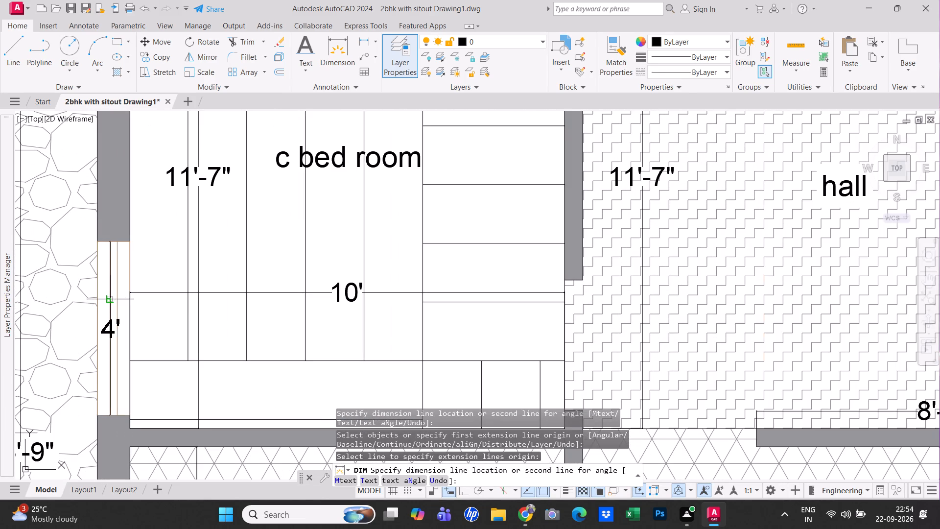
left_click(85, 301)
Dimension the small window in the wash room's south wall, placing the dimension just below the wall.
scroll(155, 296, "down", 2)
middle_click_drag(275, 307, 280, 109)
scroll(356, 381, "up", 3)
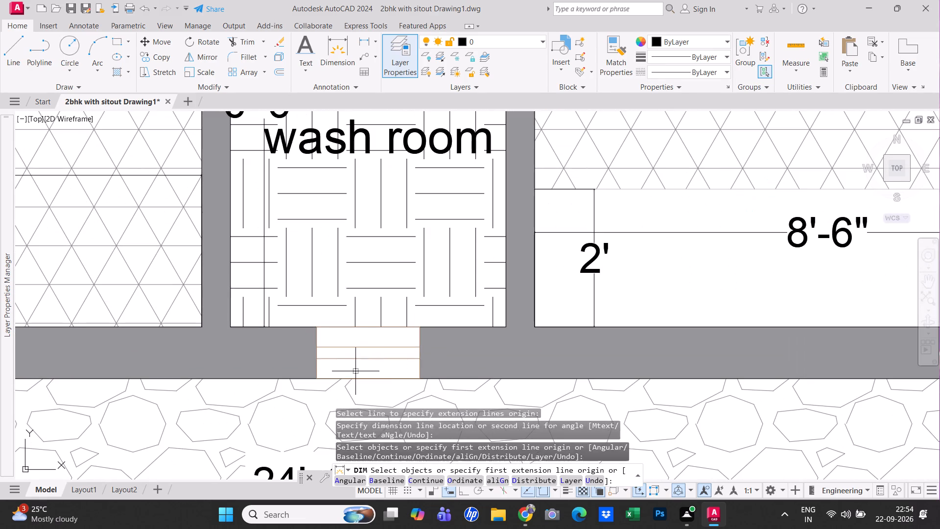
left_click(354, 359)
middle_click_drag(360, 347, 332, 244)
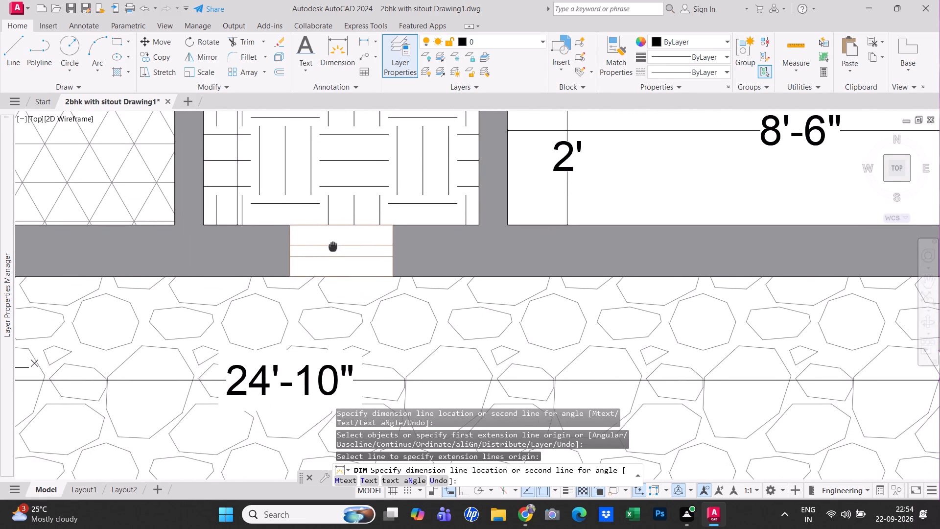
middle_click_drag(332, 244, 331, 244)
left_click(337, 313)
Dimension the depth of the easternmost tread in the staircase's north flight.
scroll(461, 296, "down", 4)
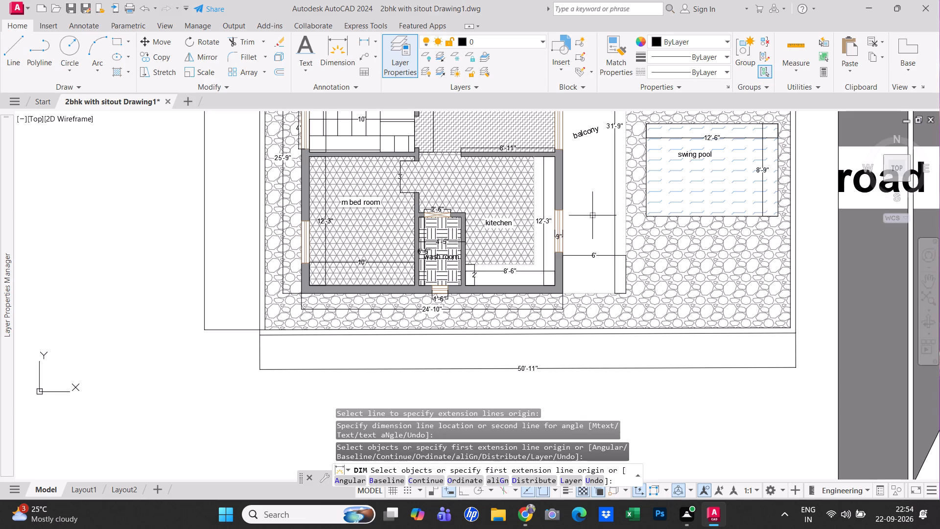
scroll(594, 225, "up", 2)
middle_click_drag(592, 233, 580, 265)
scroll(580, 265, "down", 2)
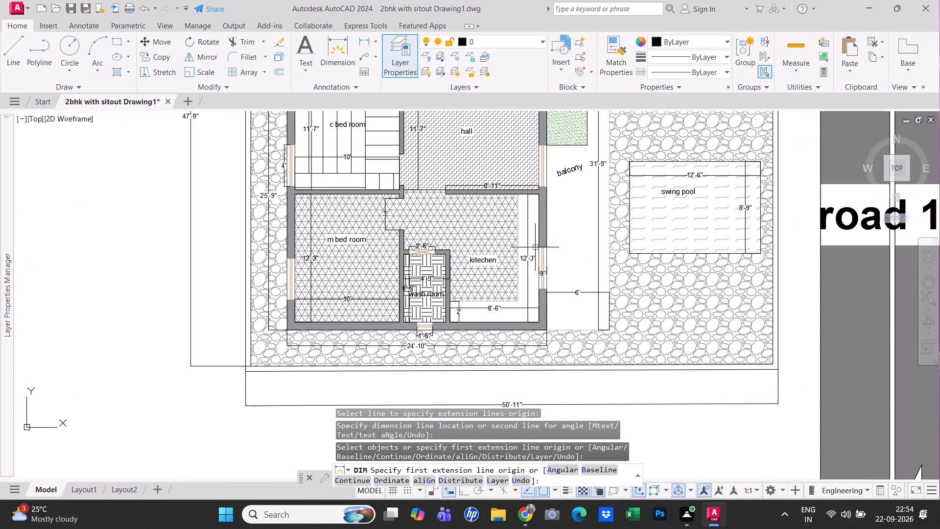
scroll(439, 196, "up", 2)
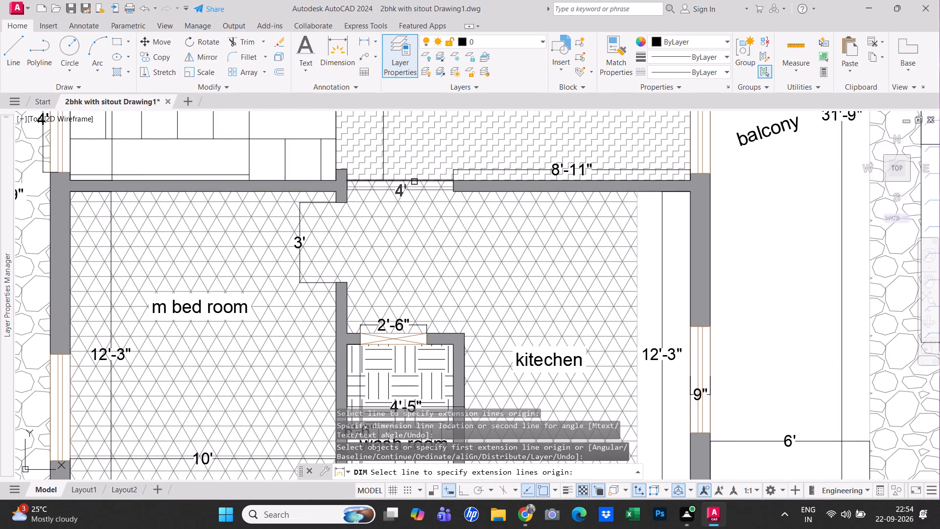
scroll(334, 272, "down", 2)
middle_click_drag(340, 268, 322, 333)
middle_click_drag(378, 231, 347, 320)
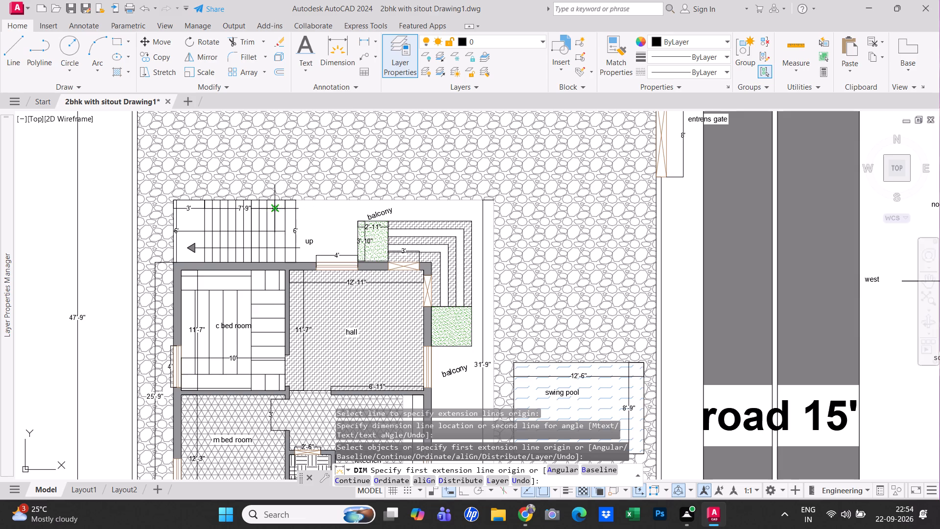
scroll(275, 225, "up", 3)
left_click(273, 249)
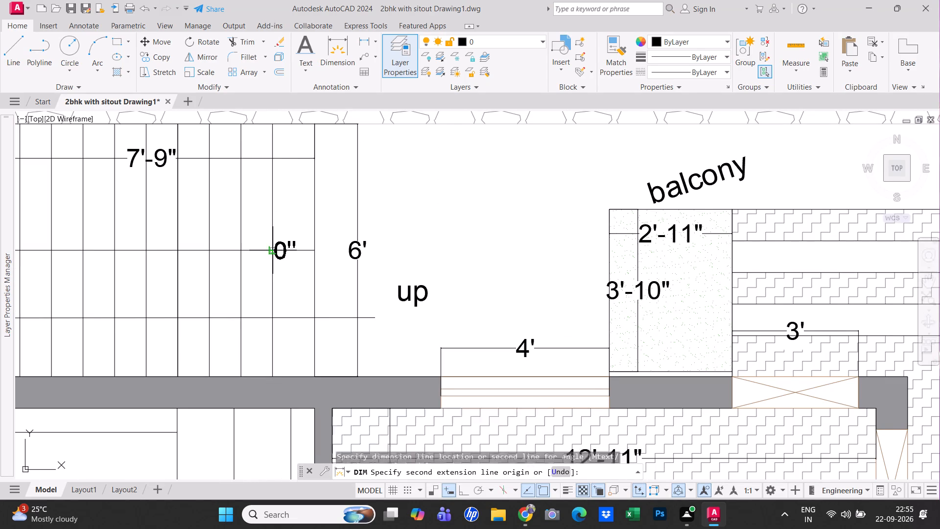
left_click(314, 249)
left_click(314, 223)
Dimension the width of the staircase's north flight along its easternmost tread line, from the outer edge to the middle line.
scroll(311, 238, "down", 3)
scroll(311, 212, "up", 2)
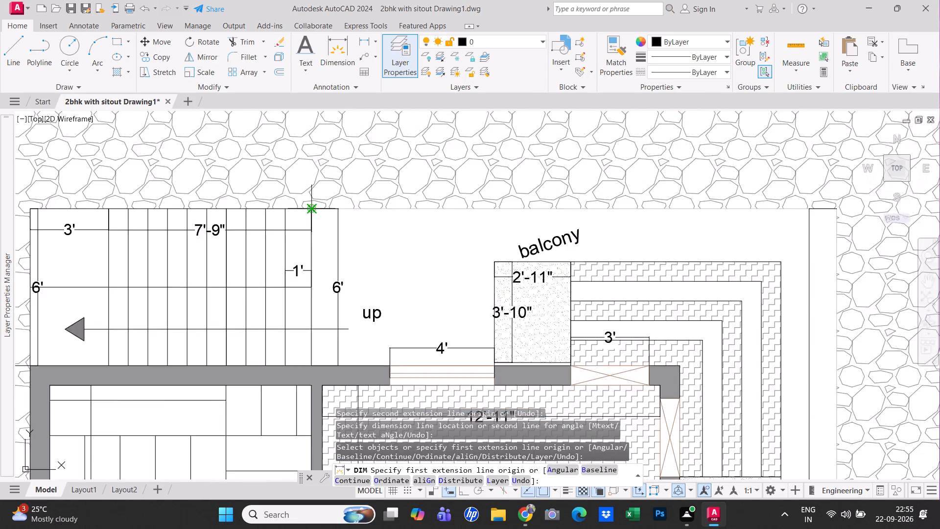
scroll(311, 212, "up", 1)
left_click(311, 212)
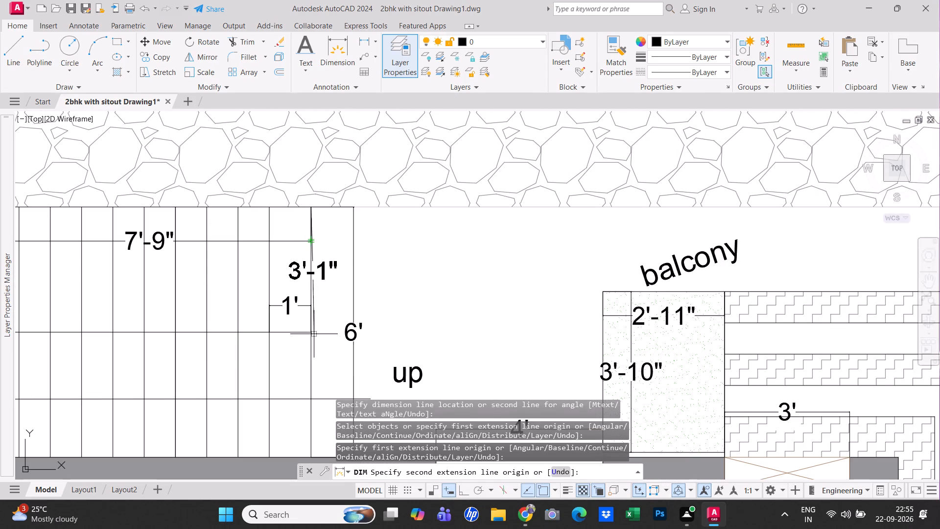
left_click(310, 331)
left_click(330, 315)
Dimension the depth of one L-shaped entrance step just east of the north green-hatched block.
scroll(357, 277, "down", 4)
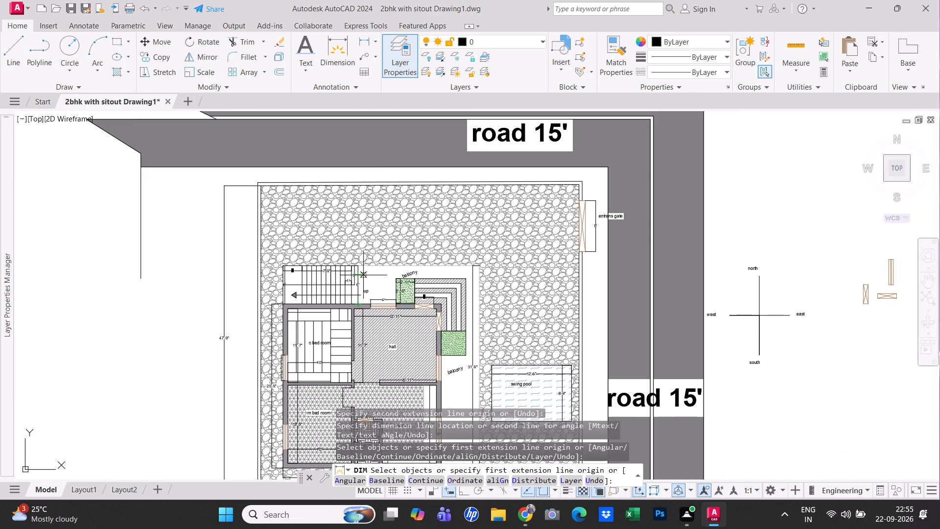
scroll(365, 166, "up", 1)
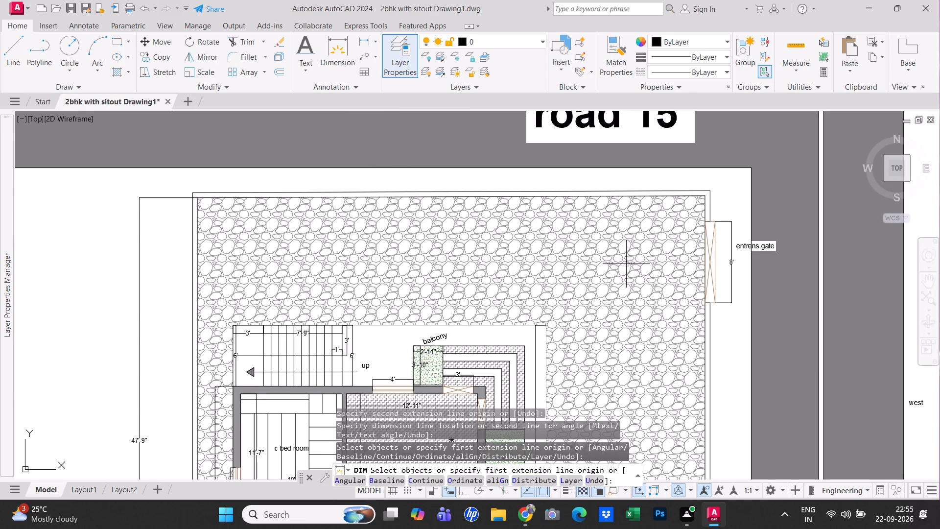
middle_click_drag(487, 368, 390, 309)
scroll(386, 301, "up", 3)
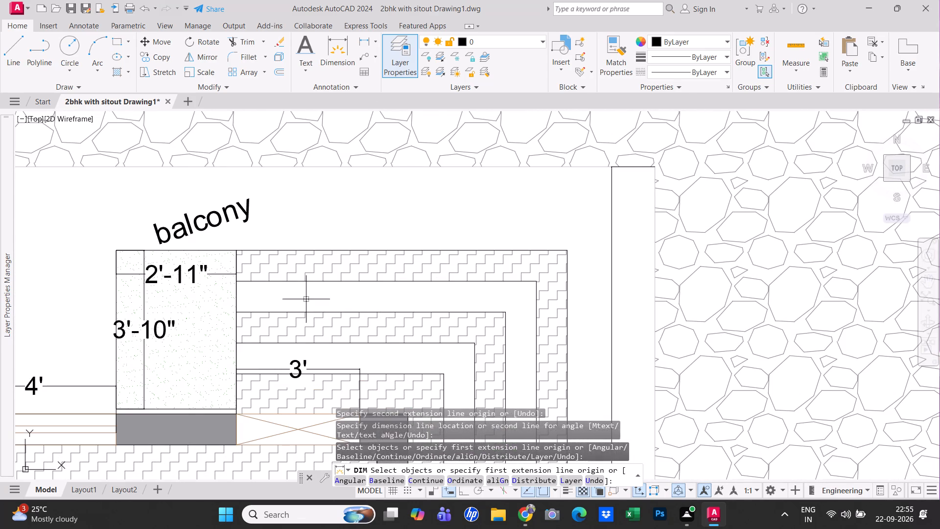
left_click(239, 311)
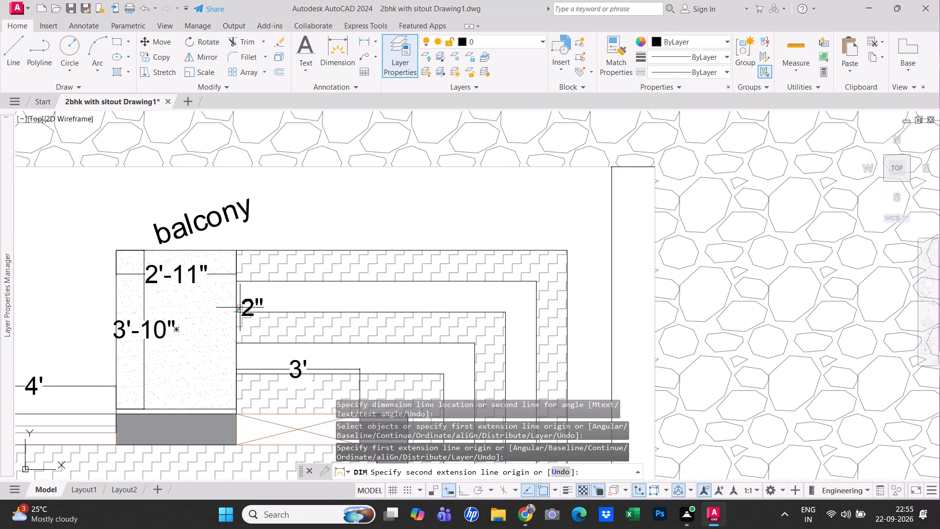
left_click(237, 280)
left_click(274, 289)
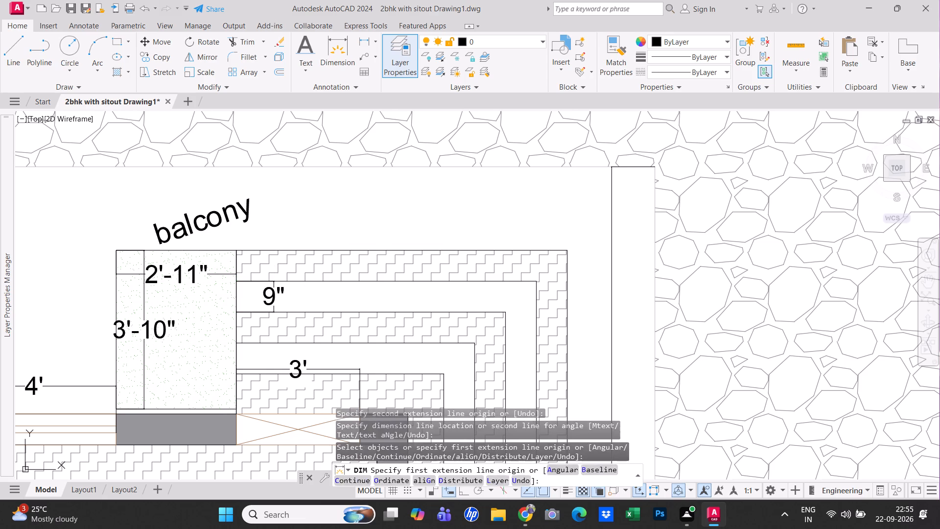
Dimension the window in the hall's east wall, placing the dimension on the balcony side.
scroll(319, 307, "down", 3)
middle_click_drag(402, 332, 351, 278)
scroll(268, 304, "up", 2)
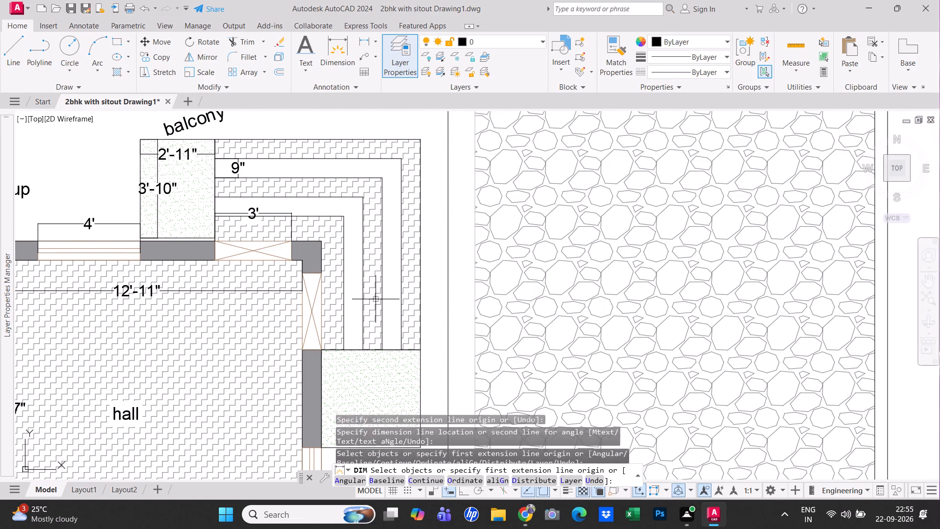
scroll(377, 297, "down", 1)
middle_click_drag(412, 315, 399, 209)
scroll(399, 209, "down", 1)
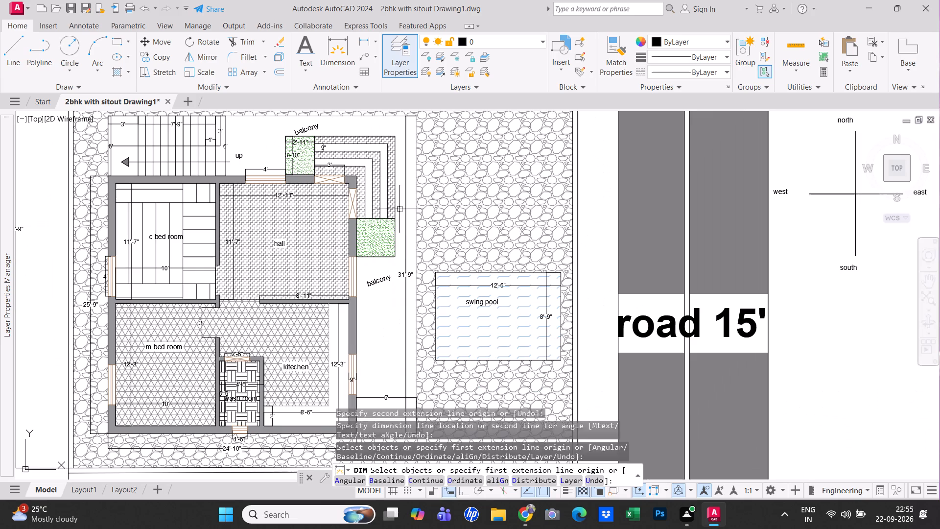
scroll(401, 293, "down", 1)
scroll(379, 325, "up", 2)
scroll(367, 261, "up", 2)
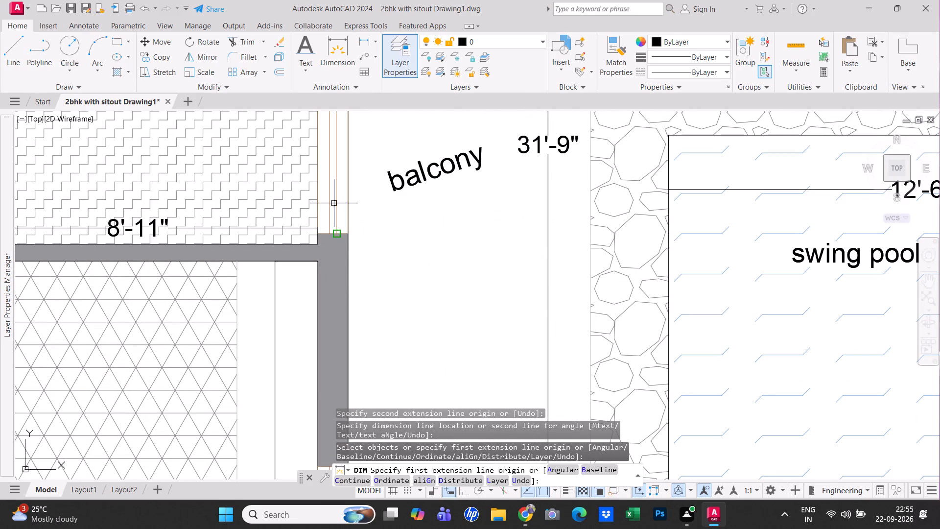
left_click(351, 215)
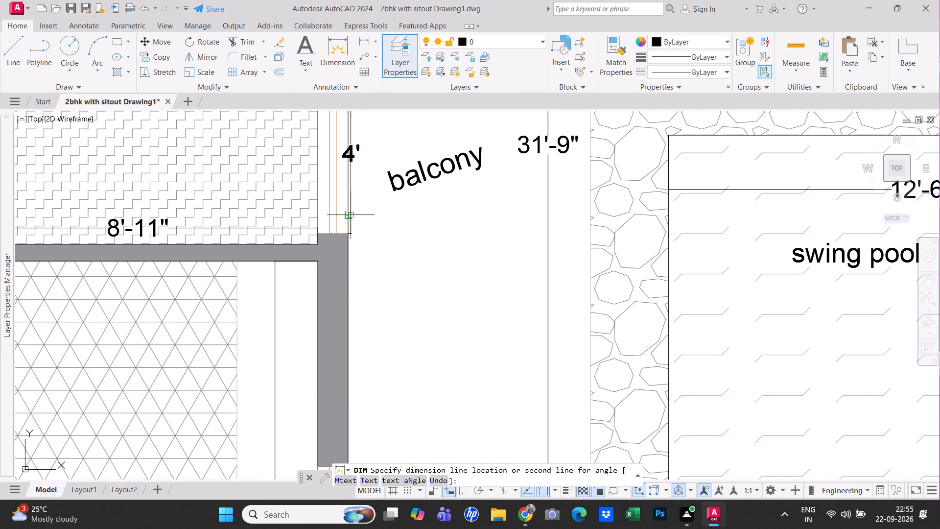
left_click(369, 216)
Dimension the door opening in the hall's east wall, placing the dimension on the entrance-step side.
scroll(380, 265, "down", 4)
scroll(379, 326, "up", 2)
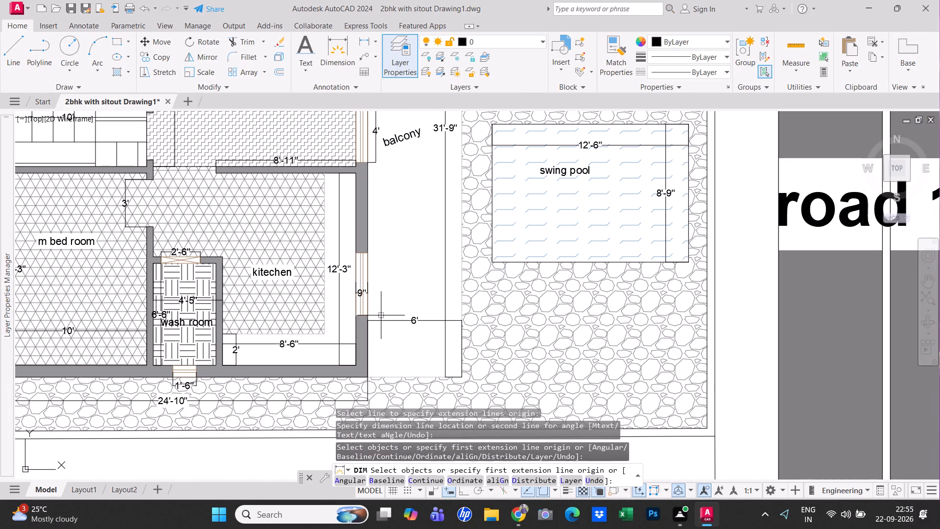
middle_click_drag(180, 354, 187, 356)
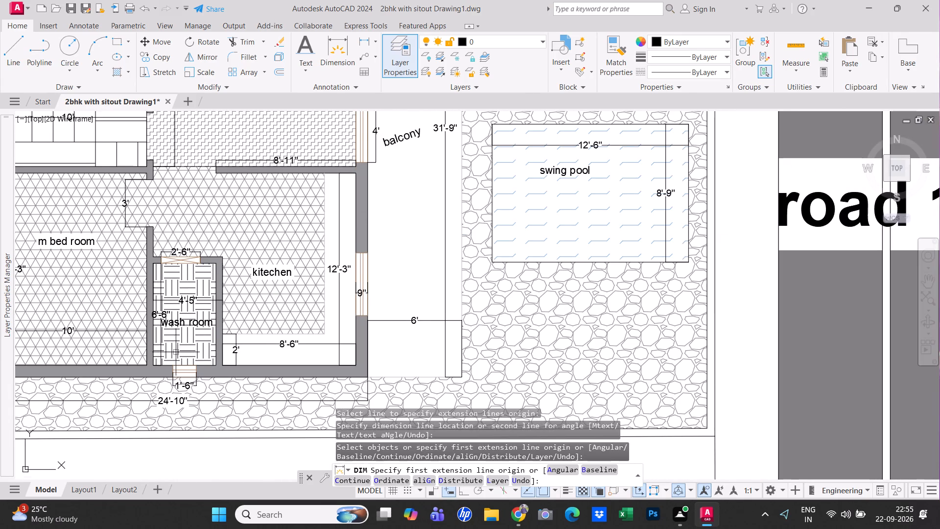
middle_click_drag(187, 356, 347, 388)
middle_click_drag(231, 267, 238, 371)
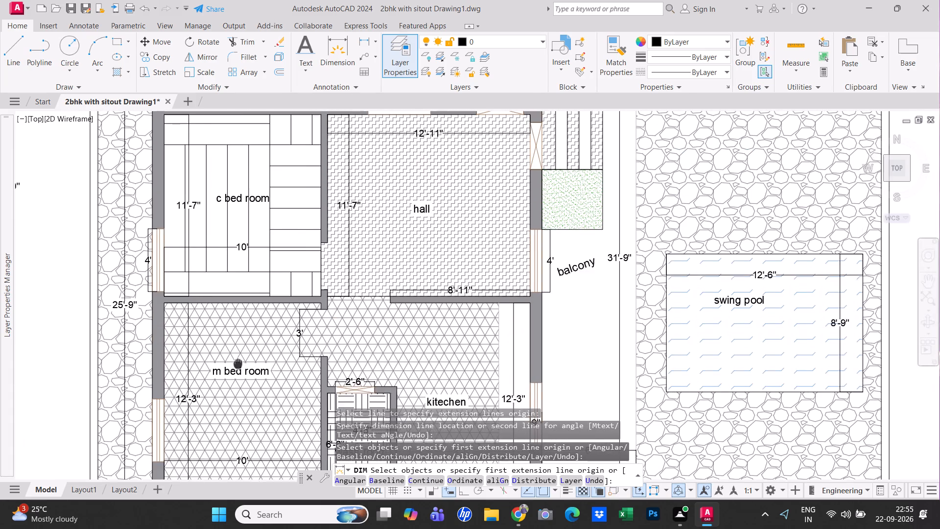
middle_click_drag(238, 371, 238, 373)
middle_click_drag(492, 236, 467, 307)
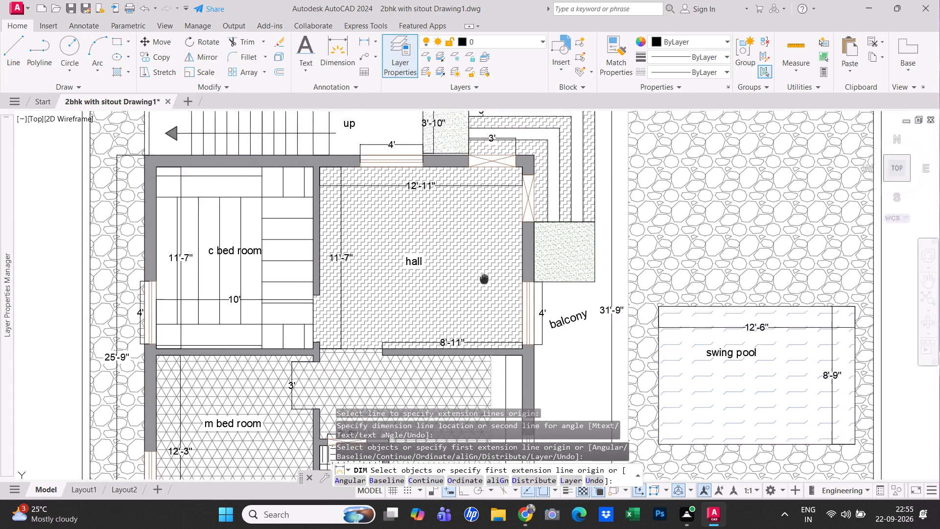
middle_click_drag(467, 307, 417, 330)
scroll(460, 244, "up", 1)
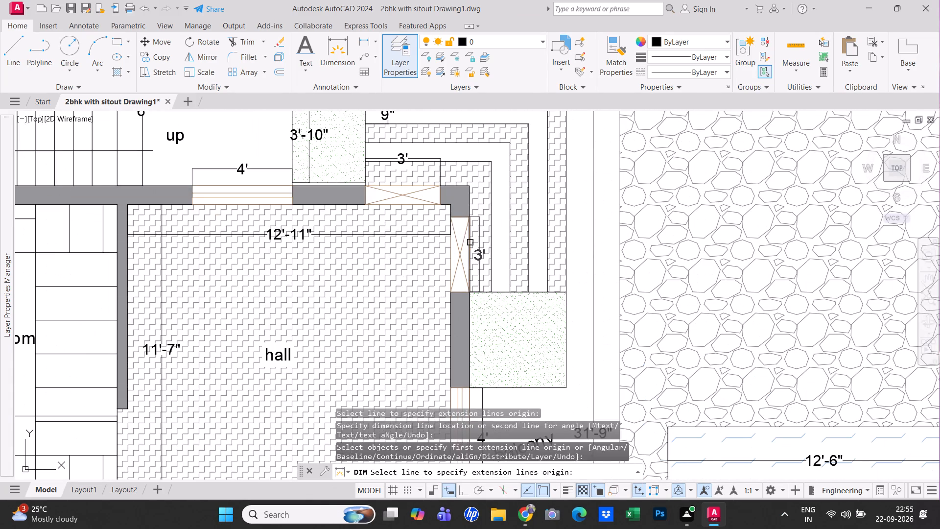
left_click(470, 242)
left_click(479, 244)
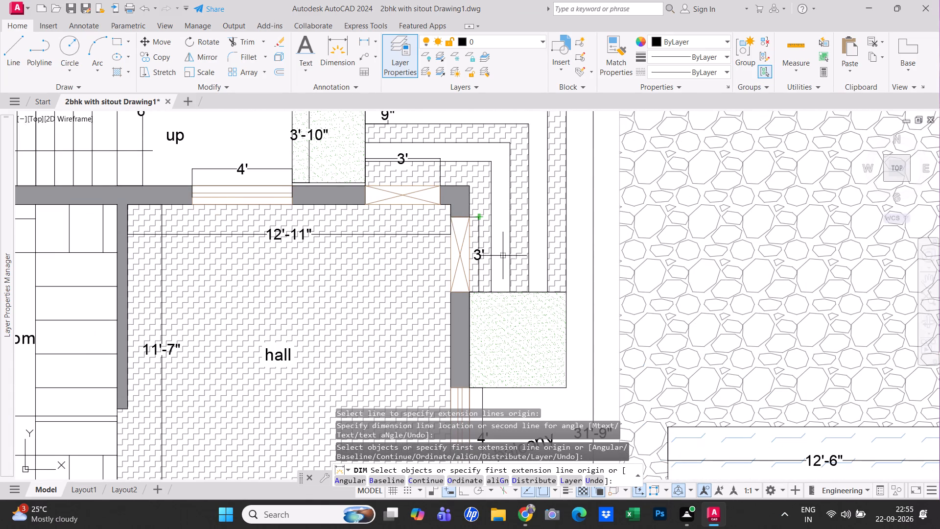
Dimension the east and south sides of the green-hatched block beside the hall's east wall, placing both dimensions inside it.
middle_click_drag(526, 333, 412, 290)
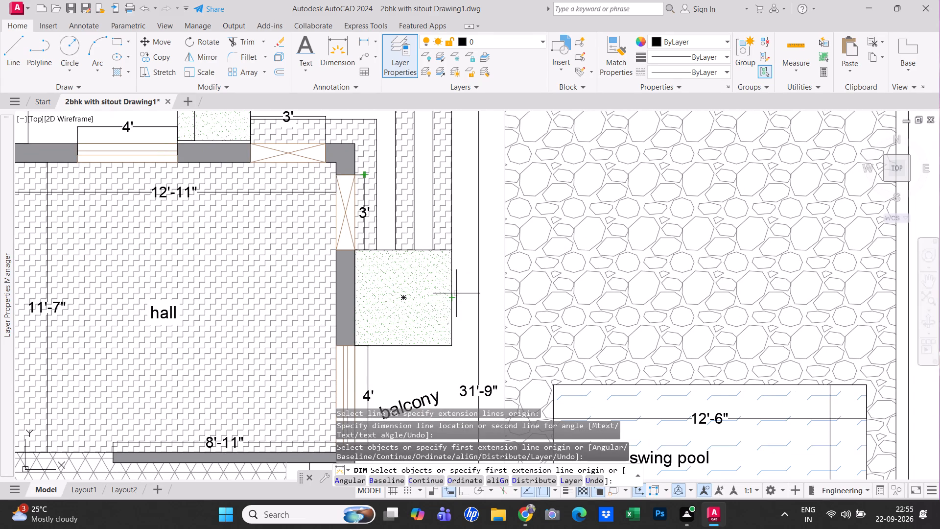
left_click(451, 290)
left_click(438, 290)
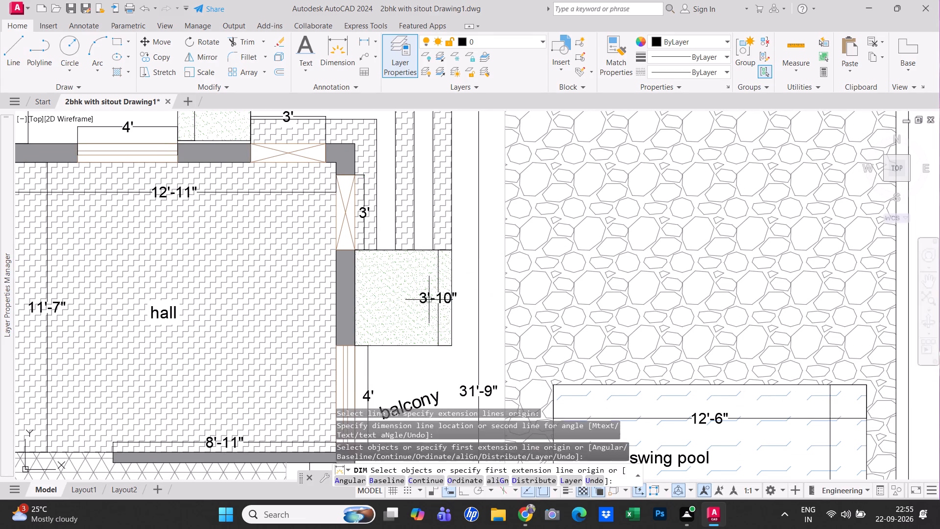
left_click(388, 343)
left_click(390, 333)
key("Escape")
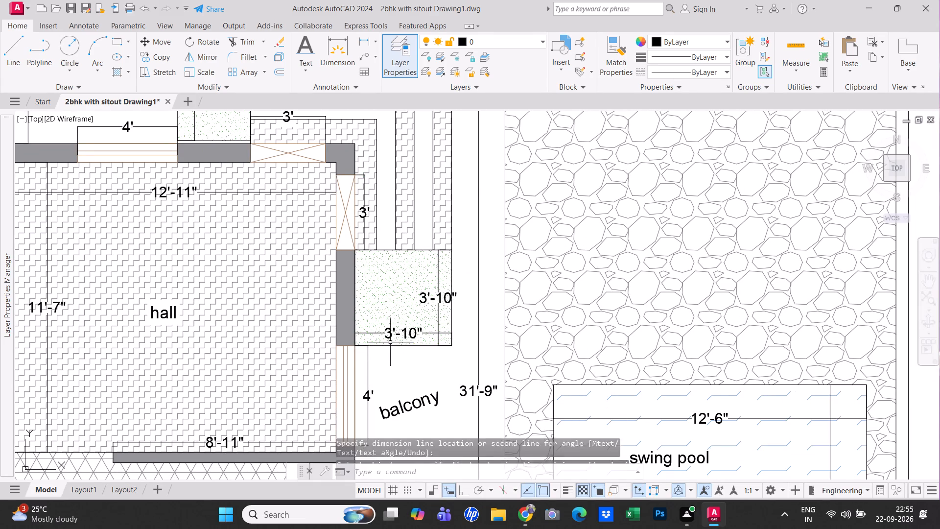
Dimension the full width of the east road from its inner corner to the outer edge, placing the dimension just south of that corner.
scroll(390, 342, "down", 3)
middle_click_drag(427, 337, 397, 274)
middle_click_drag(399, 281, 408, 302)
scroll(408, 302, "down", 1)
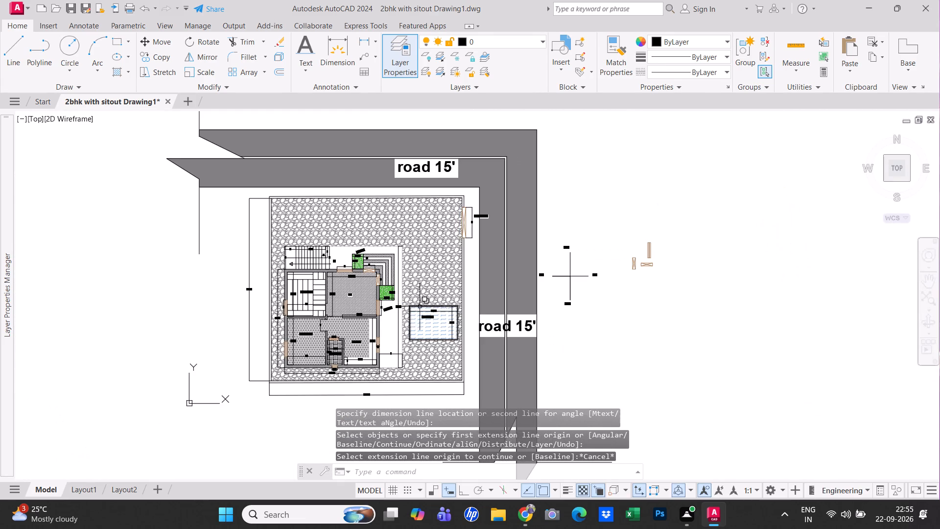
scroll(489, 301, "up", 2)
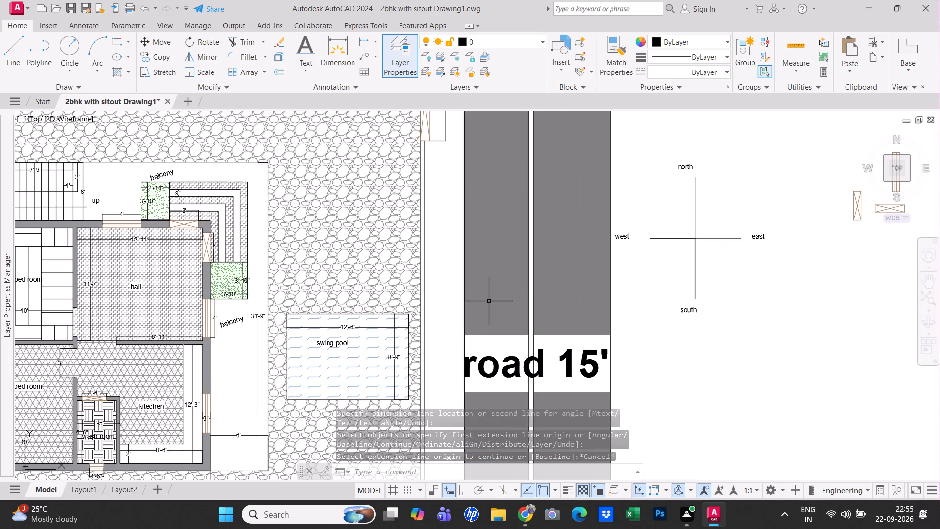
middle_click_drag(493, 309, 455, 475)
scroll(473, 324, "down", 2)
scroll(482, 232, "up", 2)
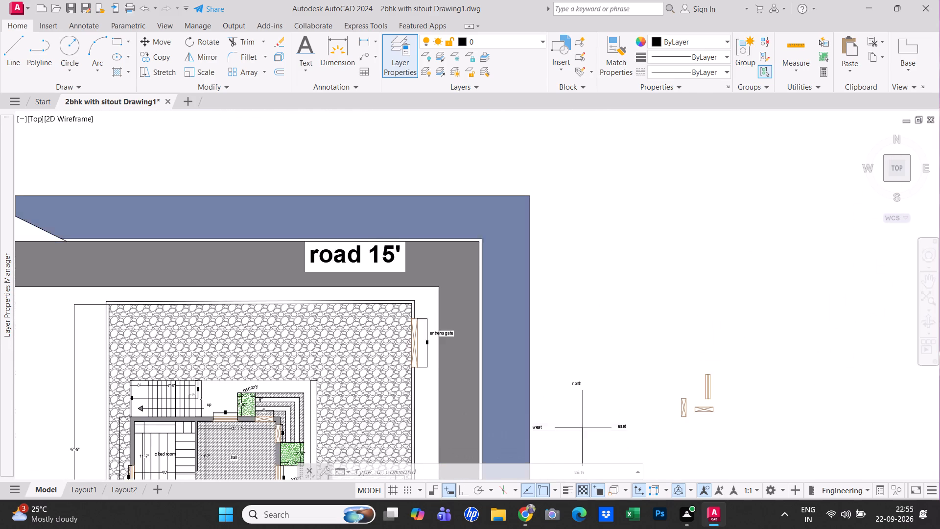
scroll(479, 231, "up", 1)
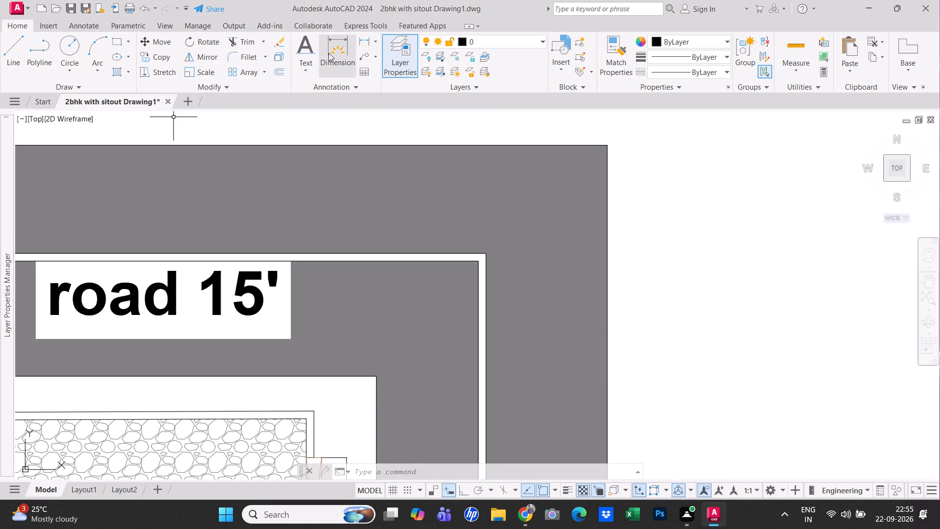
left_click(329, 53)
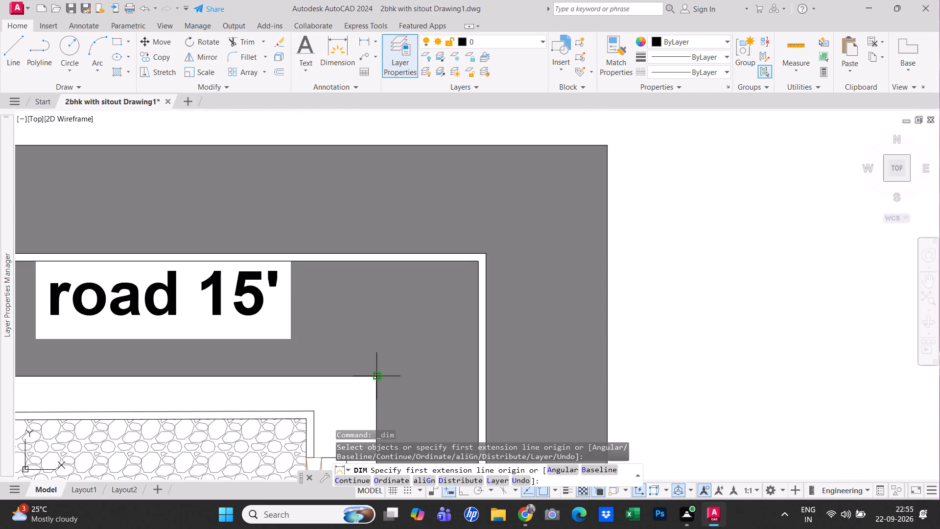
left_click(375, 376)
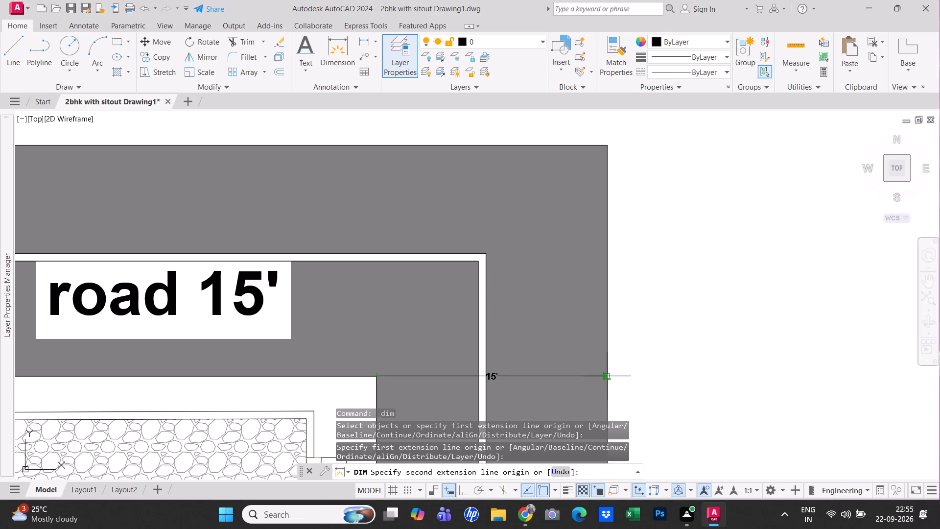
left_click(608, 374)
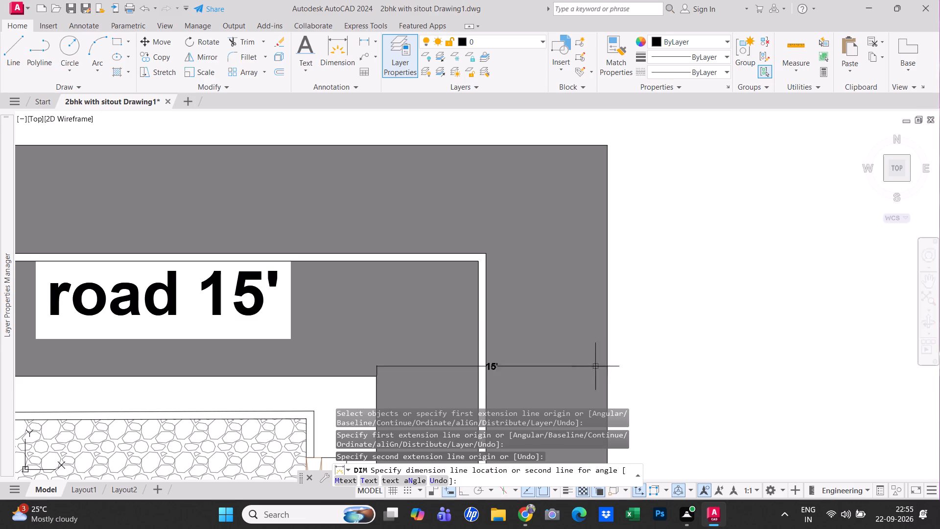
middle_click_drag(595, 366, 550, 254)
left_click(513, 307)
right_click(513, 297)
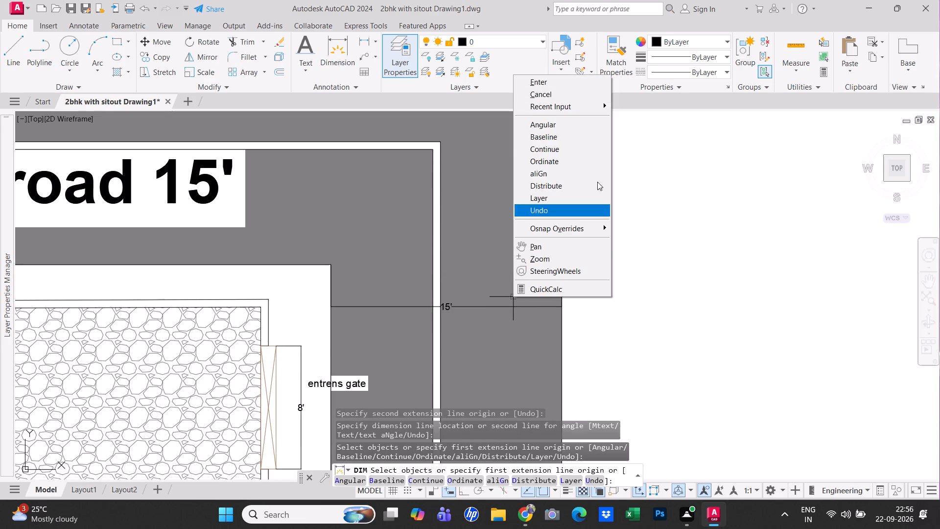
left_click(549, 80)
right_click(549, 80)
Dimension the full width of the north road from its inner corner to the outer edge, placing the dimension just east of the road label.
right_click(603, 150)
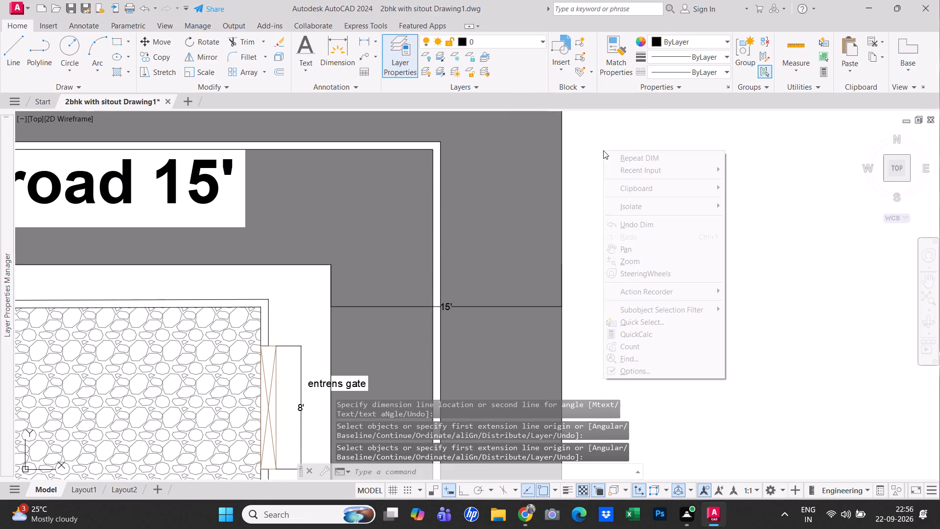
left_click(620, 153)
middle_click_drag(410, 232, 427, 328)
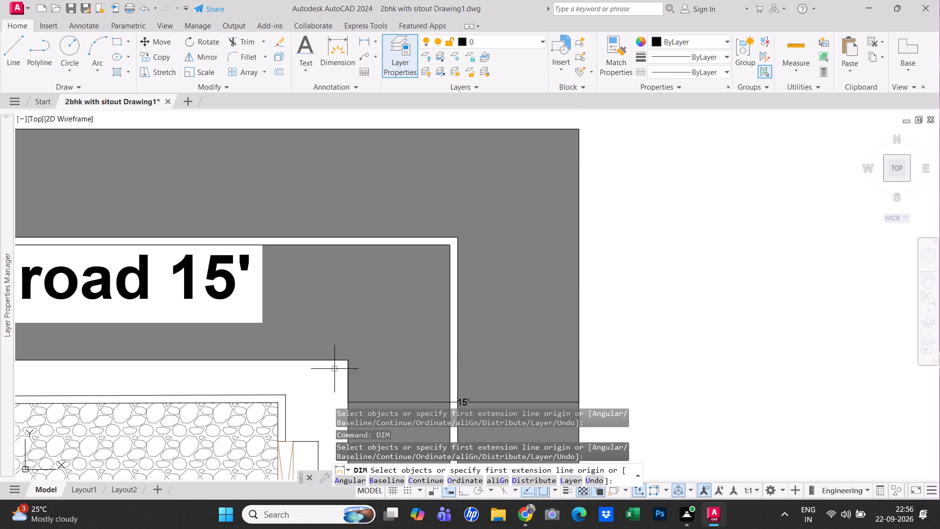
left_click(347, 360)
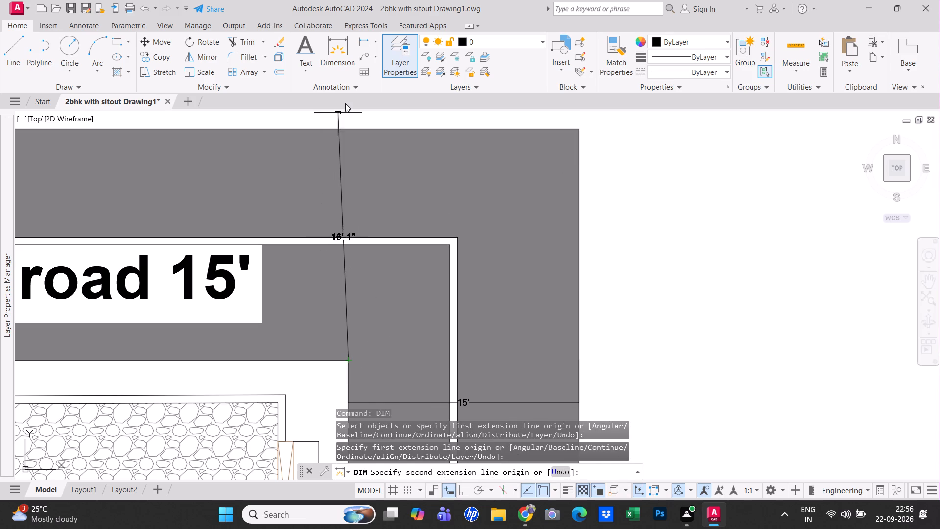
left_click(350, 130)
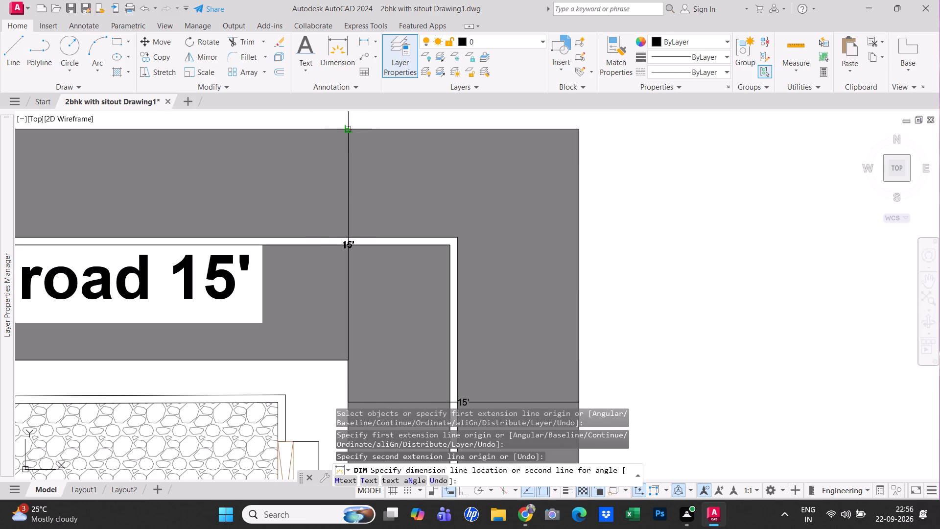
left_click(299, 139)
right_click(329, 149)
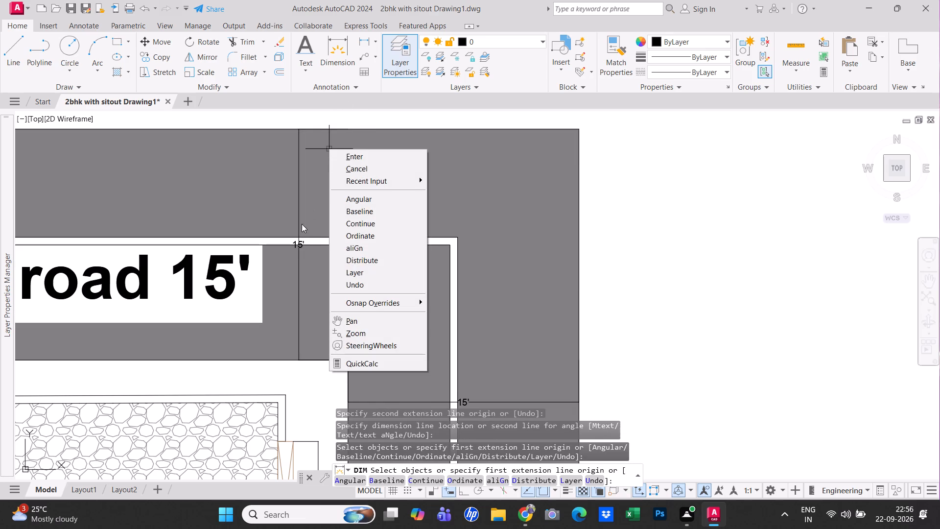
left_click(297, 232)
left_click(300, 247)
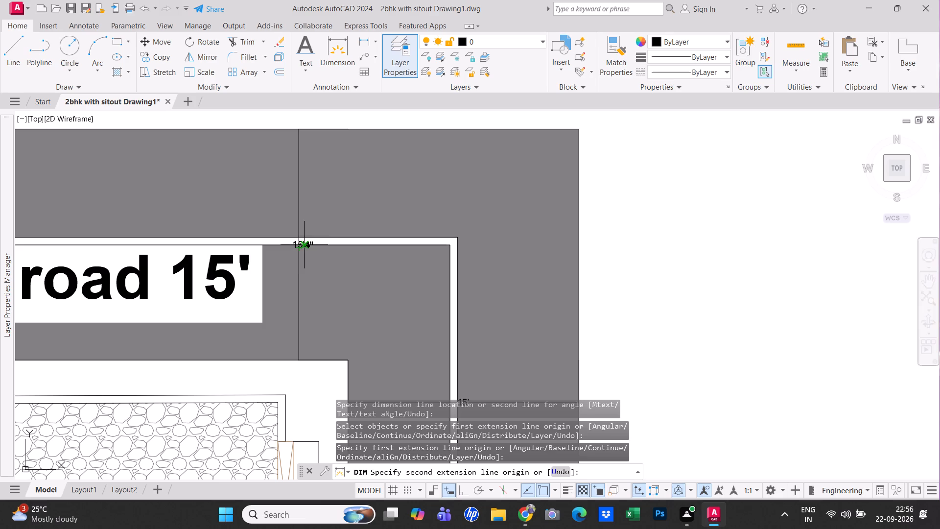
key("Escape")
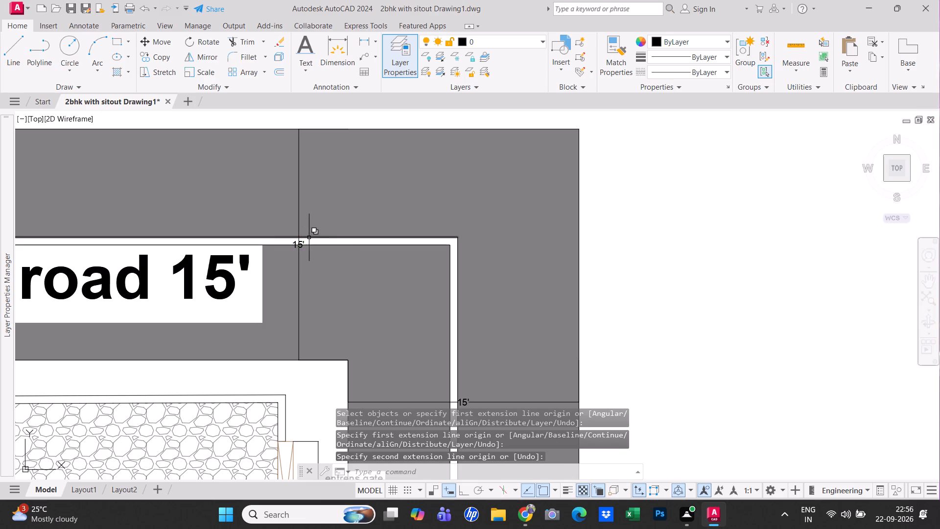
Move the north road dimension's text slightly south, off the white median strip onto the grey road hatch.
left_click(305, 243)
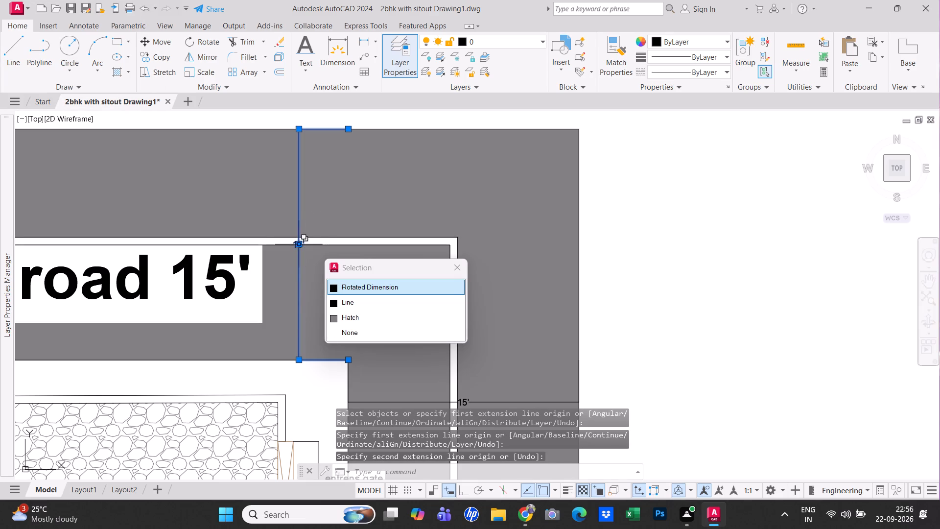
left_click(301, 243)
left_click(296, 261)
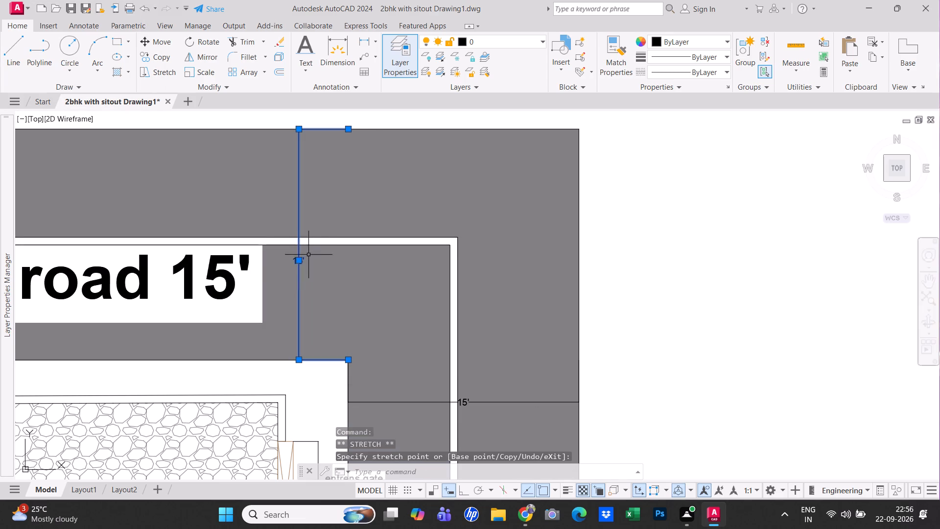
key("Escape")
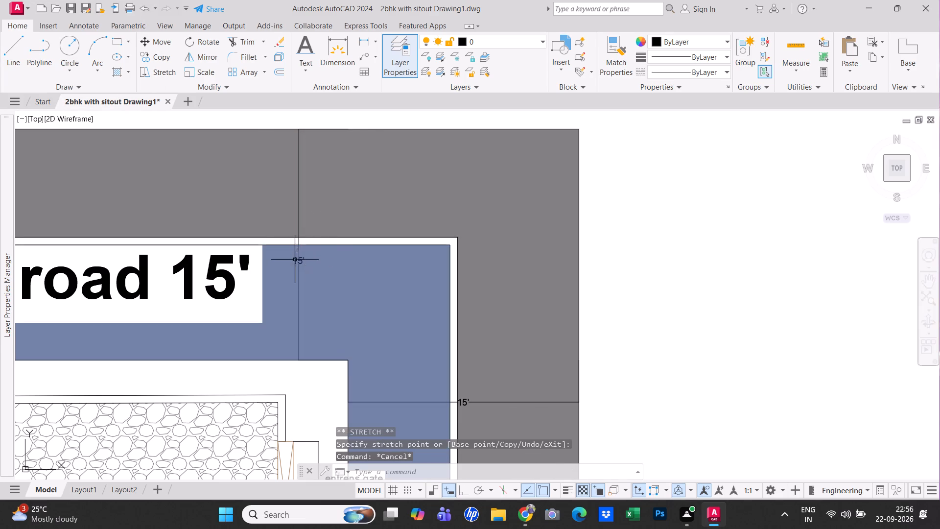
Review the road-width dimensions at the road corner and the overall site plan.
scroll(293, 257, "up", 2)
scroll(446, 240, "down", 3)
middle_click_drag(654, 229, 593, 228)
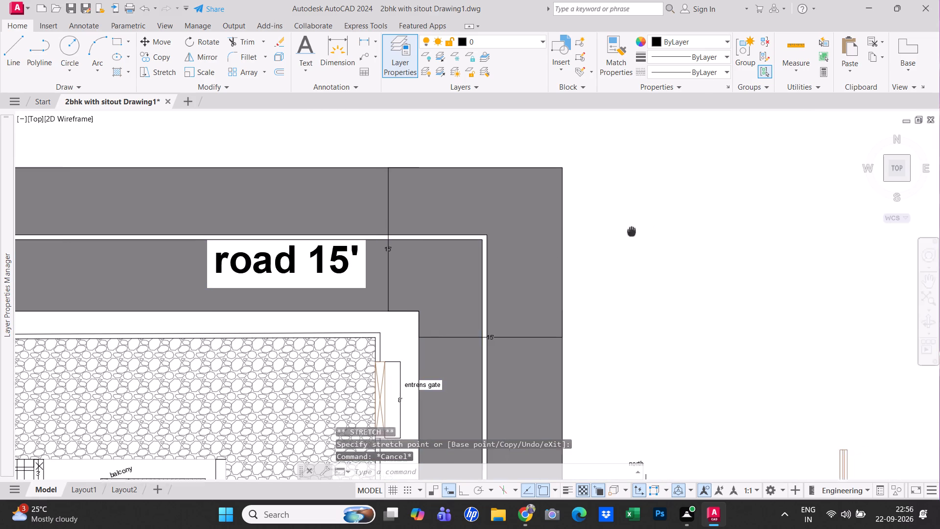
middle_click_drag(593, 228, 535, 228)
key("Escape")
middle_click_drag(399, 283, 390, 240)
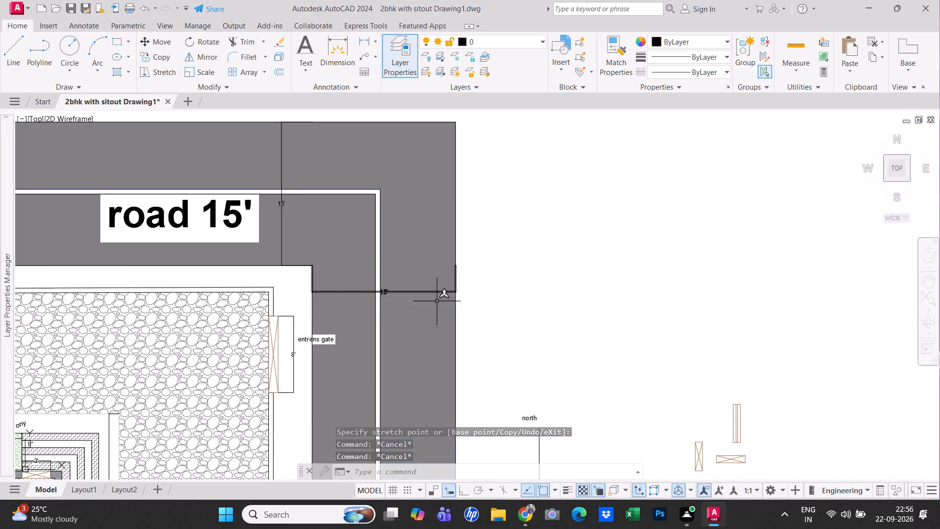
scroll(145, 210, "up", 1)
scroll(156, 212, "down", 2)
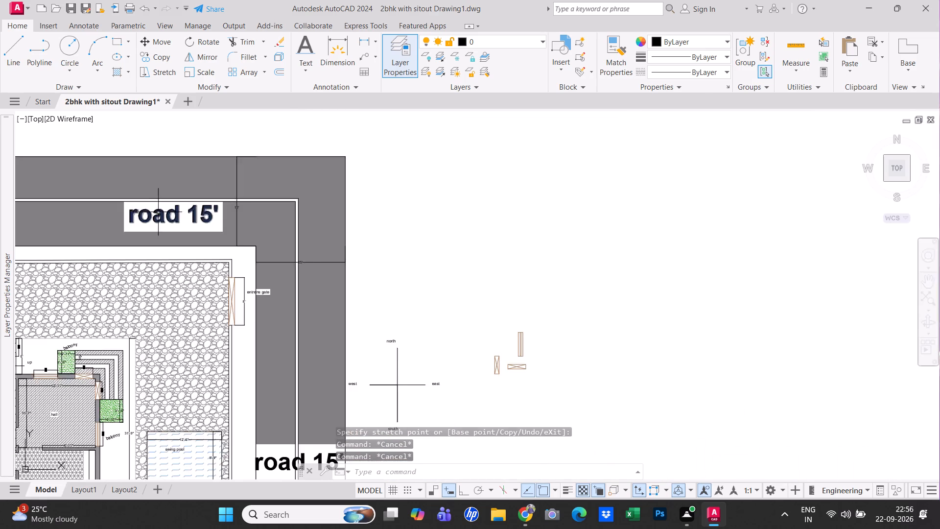
scroll(158, 212, "down", 2)
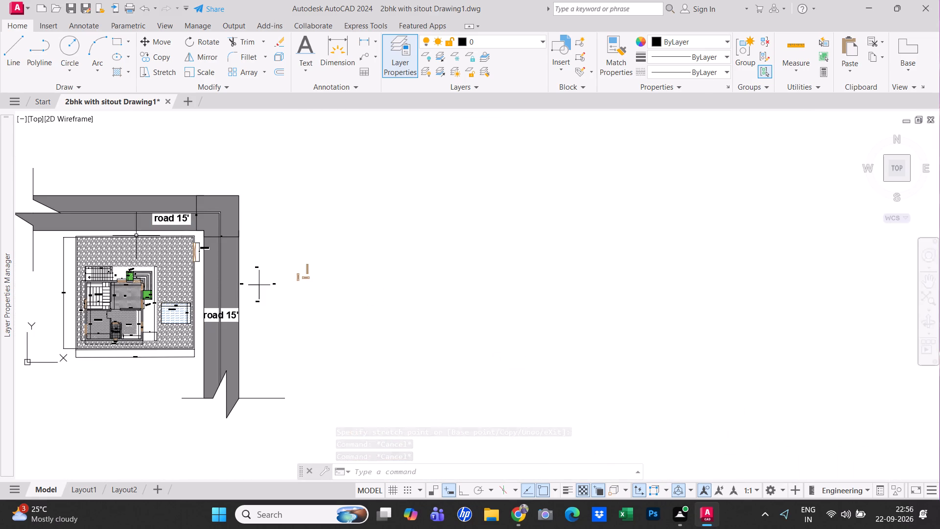
scroll(118, 302, "down", 1)
Copy the hall label to the empty area south of the plot's overall 50'-11" width dimension.
scroll(168, 338, "up", 2)
scroll(121, 281, "up", 2)
middle_click_drag(134, 284, 377, 302)
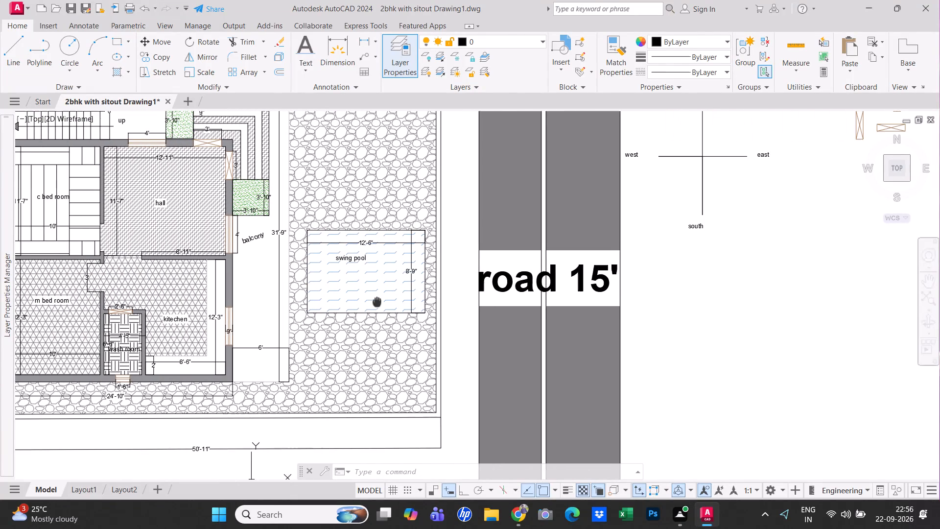
scroll(156, 216, "up", 2)
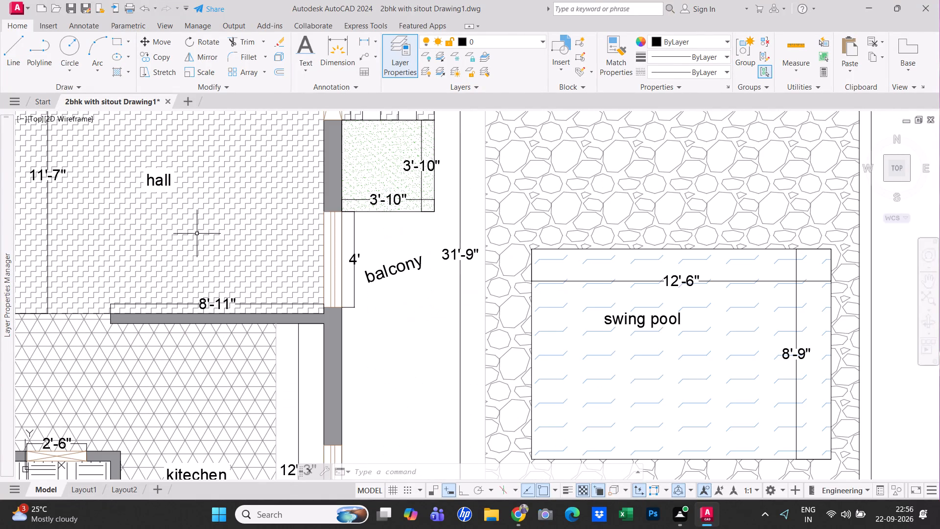
left_click(163, 182)
right_click(163, 182)
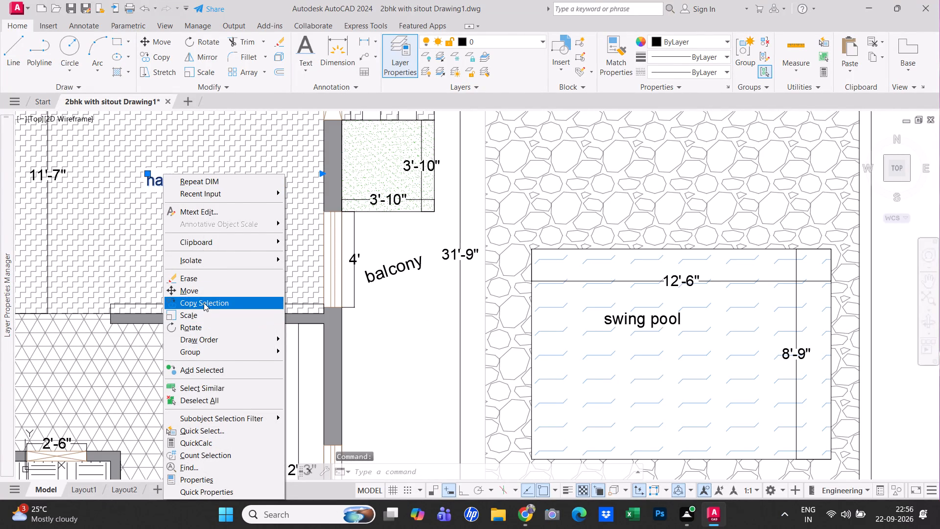
left_click(204, 303)
left_click(156, 184)
middle_click_drag(165, 240, 198, 115)
scroll(167, 235, "down", 1)
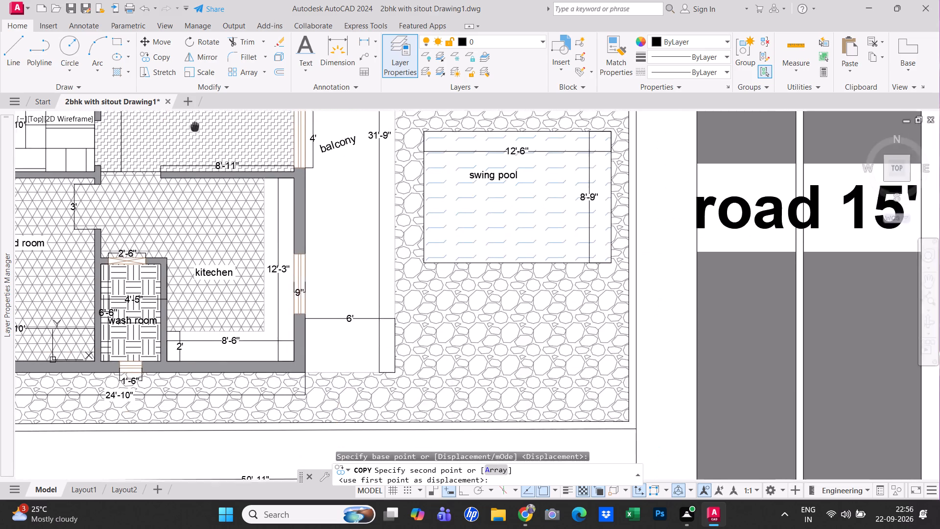
middle_click_drag(198, 115, 200, 107)
scroll(200, 107, "down", 3)
left_click(188, 357)
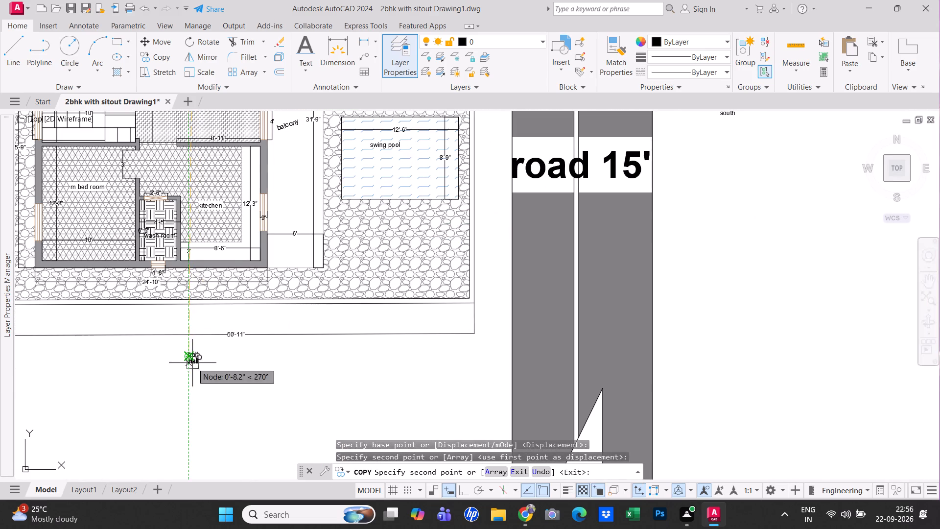
scroll(280, 482, "up", 2)
key("Escape")
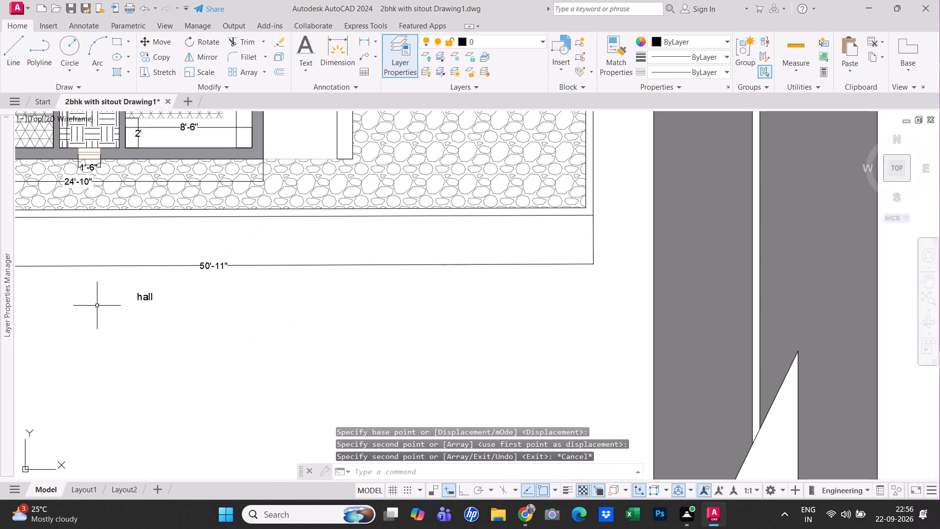
Replace the copied label's text with the bold title "2 BHK HOUSE WITH HATCH" and save the text changes.
double_click(149, 296)
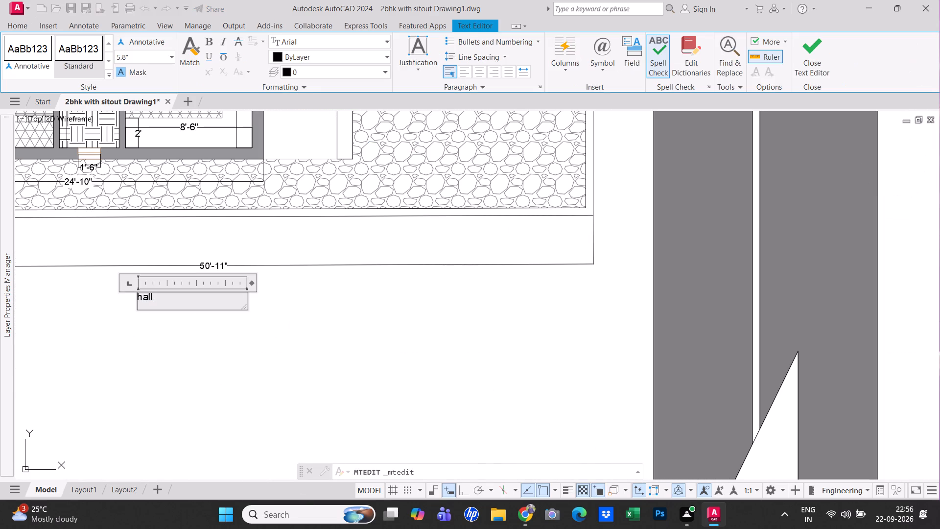
key("ctrl+a")
key("ctrl+BackSpace")
key("ctrl+2")
key("ctrl+space")
key("ctrl+b")
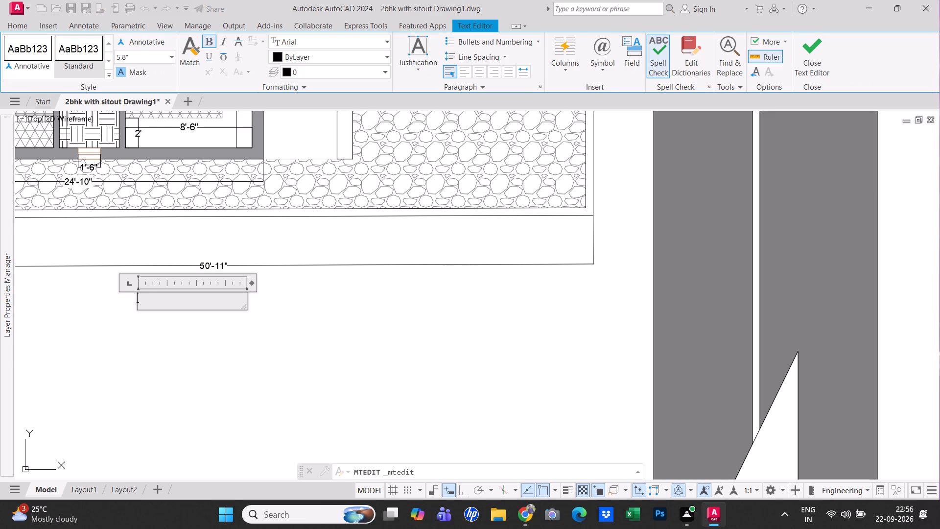
type("2 BHK HO")
type("USE")
key("space")
type("WITH")
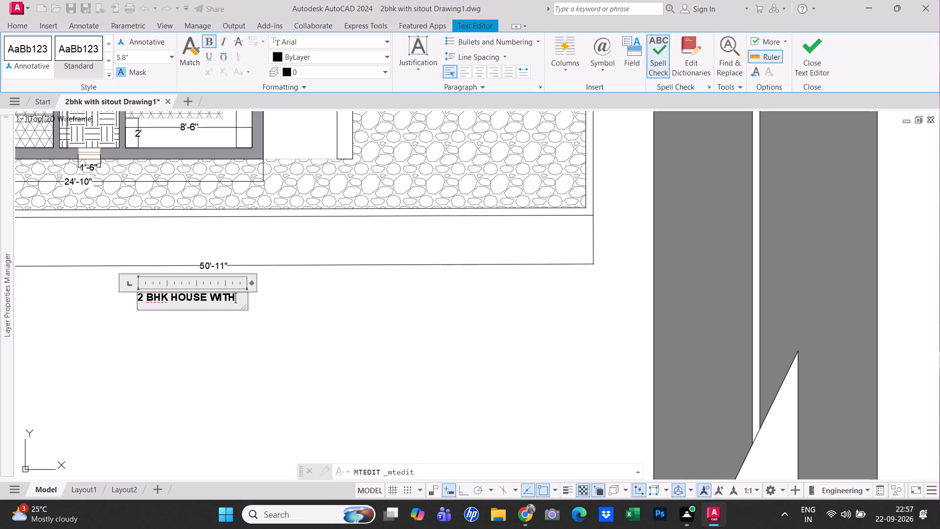
key("space")
type("H")
type("AT")
type("CH")
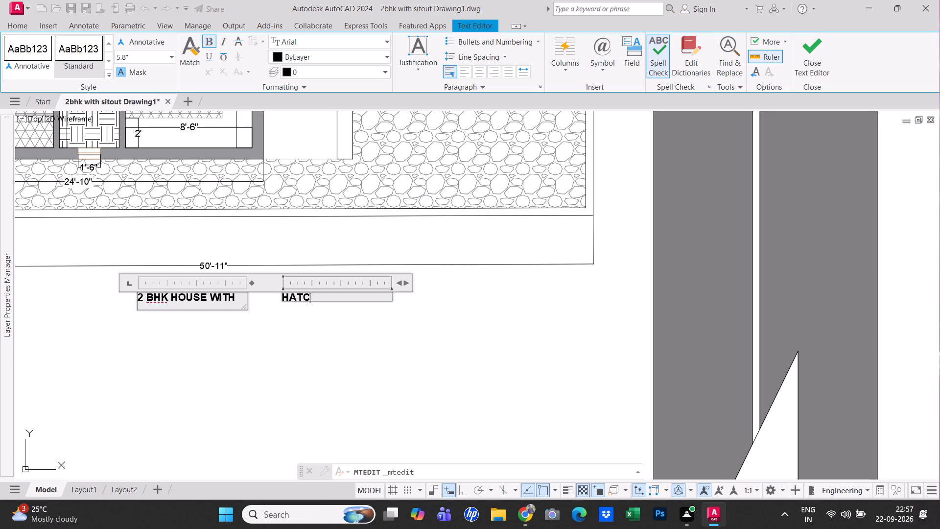
key("Escape")
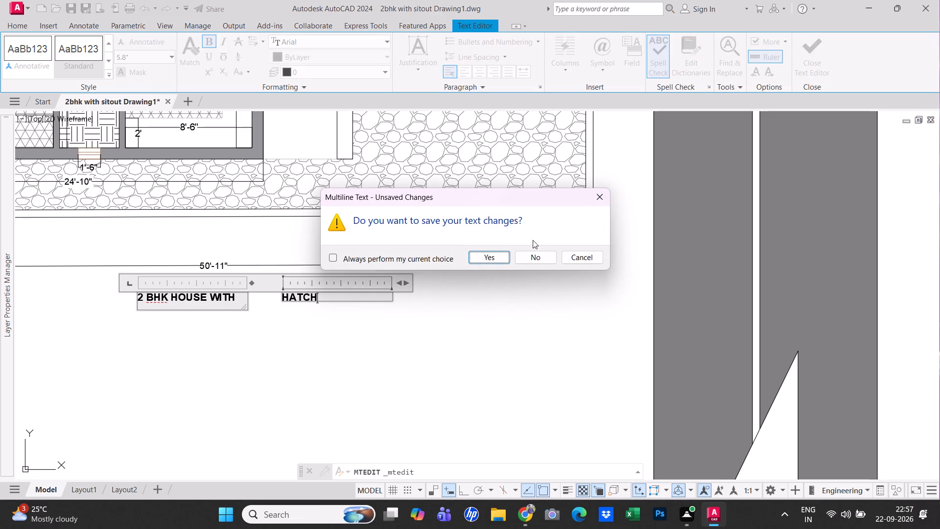
left_click(490, 258)
Draw a rectangle about 4'-7" by 5'-9" in the balcony, starting at the wall corner below the hall's 4' window.
middle_click_drag(250, 321, 280, 421)
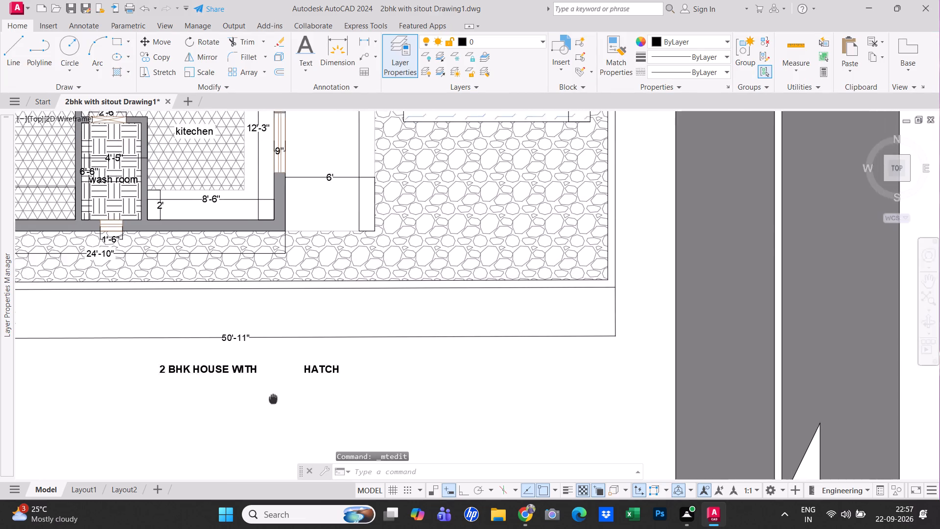
middle_click_drag(280, 421, 290, 453)
scroll(290, 453, "down", 1)
middle_click(305, 274)
scroll(305, 274, "up", 1)
middle_click_drag(305, 274, 304, 316)
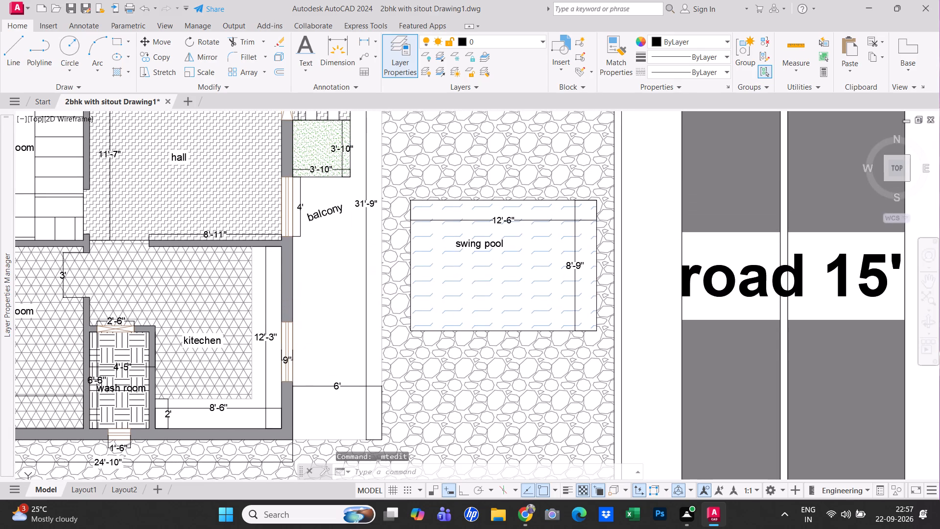
scroll(309, 283, "up", 1)
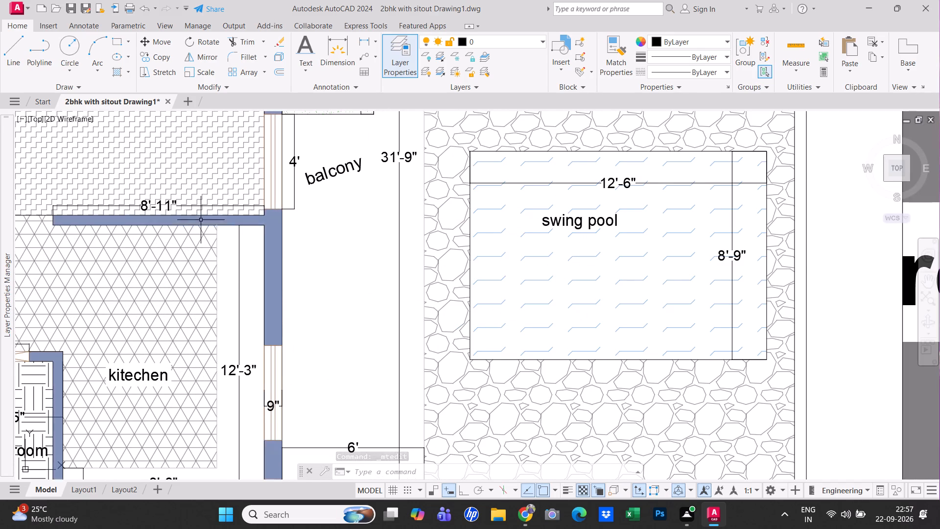
scroll(262, 295, "up", 1)
left_click(17, 59)
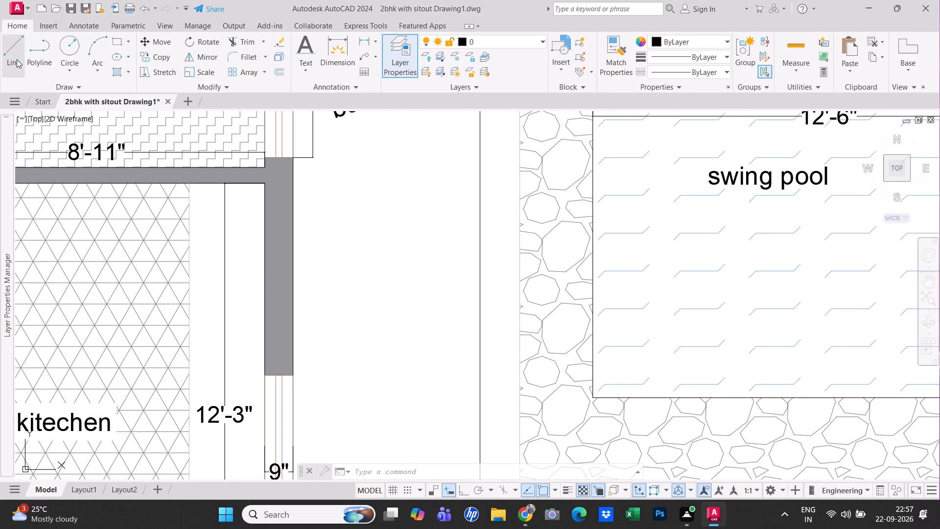
key("Escape")
left_click(120, 44)
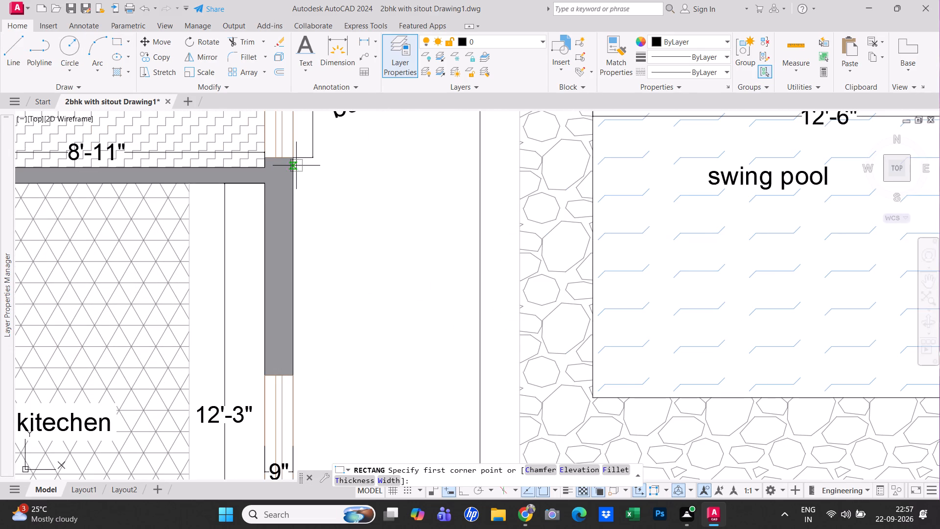
left_click(295, 161)
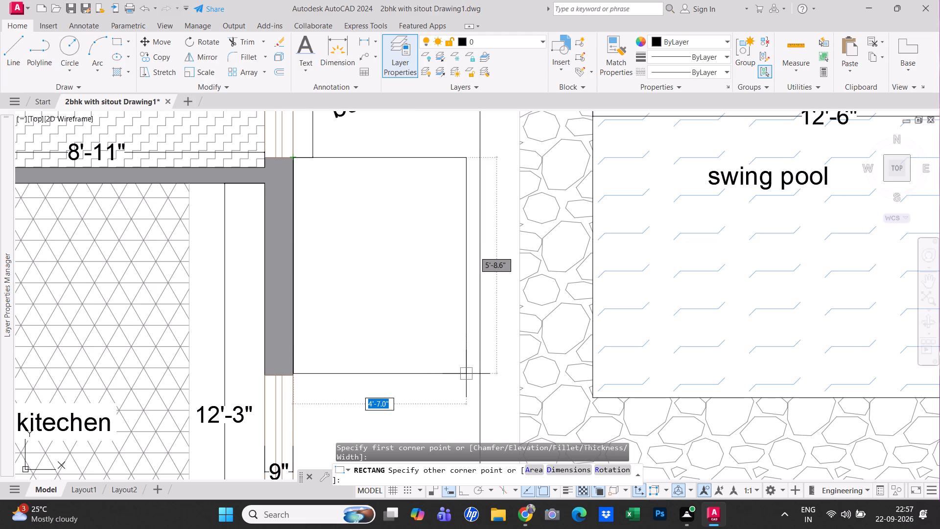
left_click(467, 376)
key("Escape")
middle_click_drag(403, 337, 369, 342)
key("Escape")
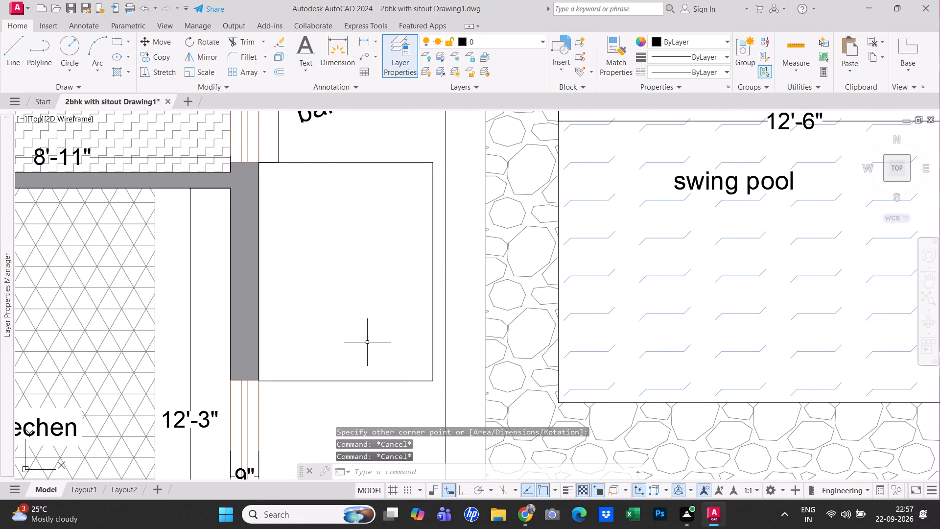
Offset the new balcony rectangle 5" inward.
type("O")
key("space")
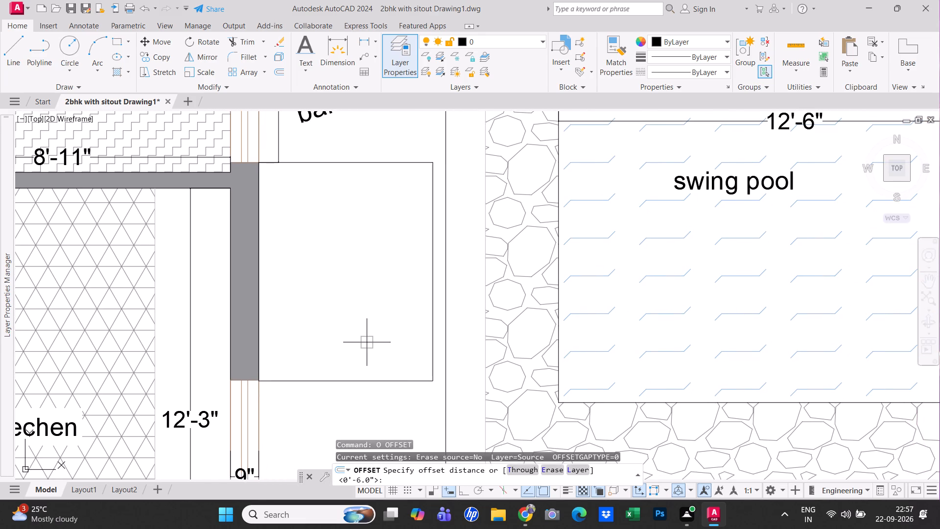
type("5\"")
key("Return")
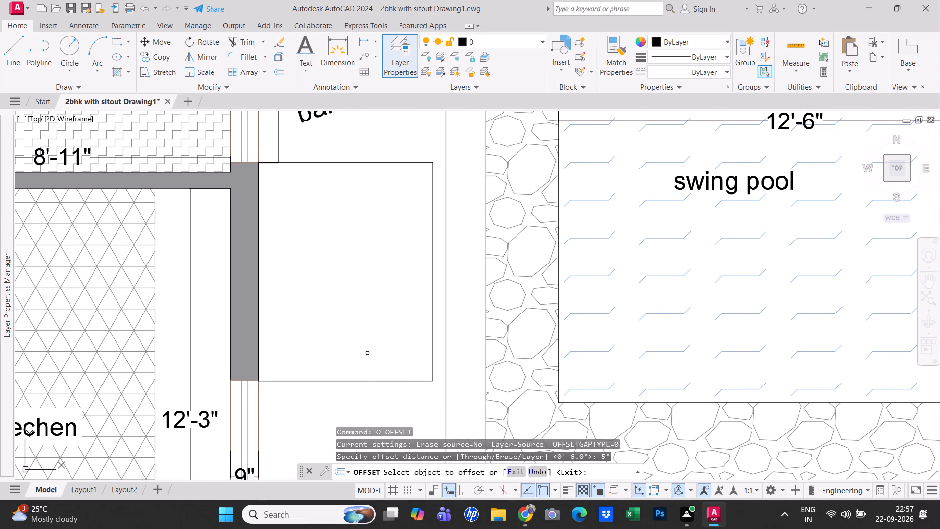
left_click(370, 381)
left_click(372, 365)
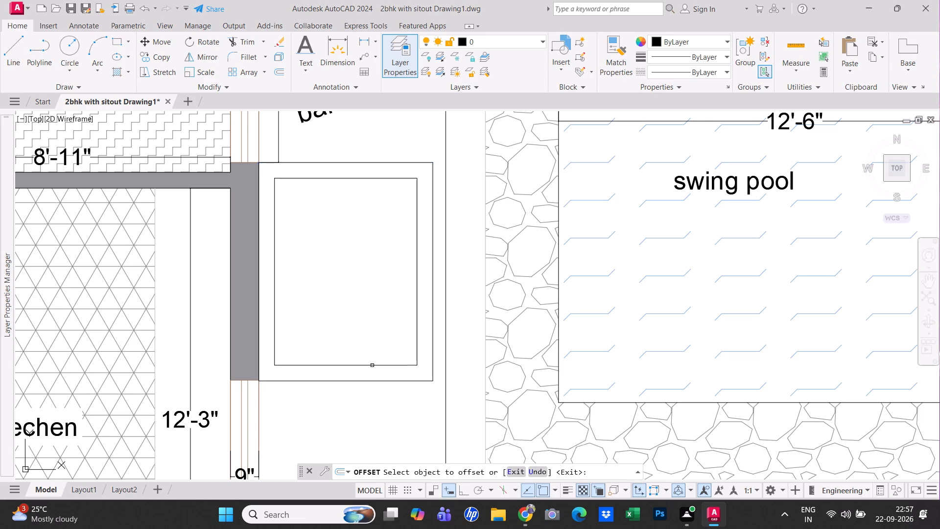
key("Escape")
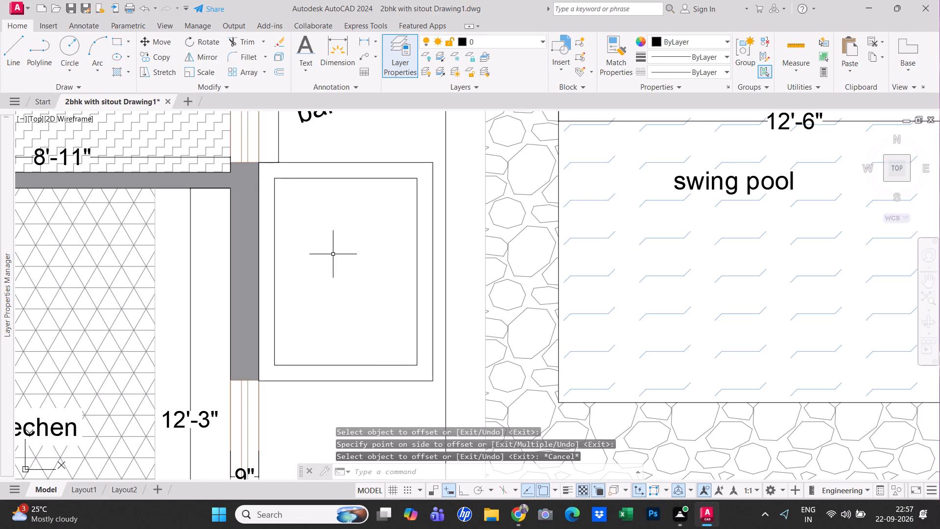
Fill the band between the two balcony rectangles with a solid hatch in colour 114,116,48.
right_click(333, 254)
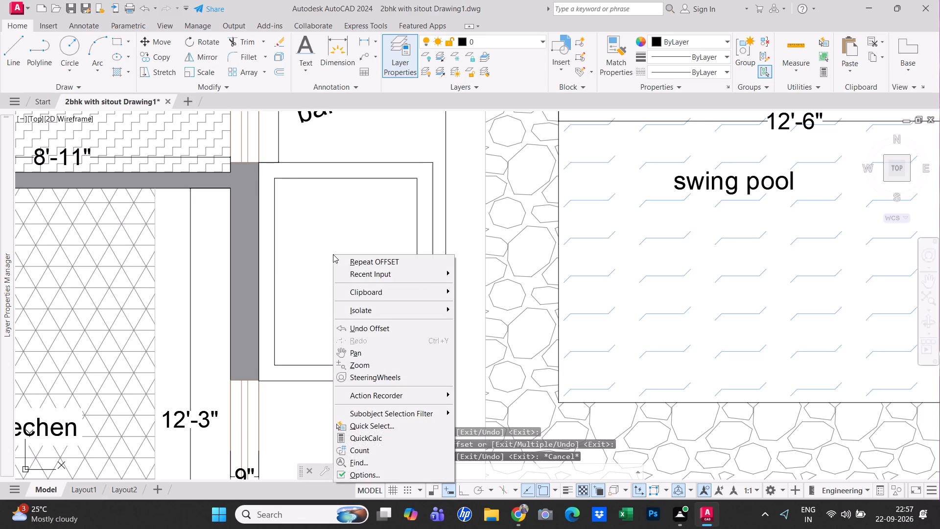
key("Escape")
type("H")
key("space")
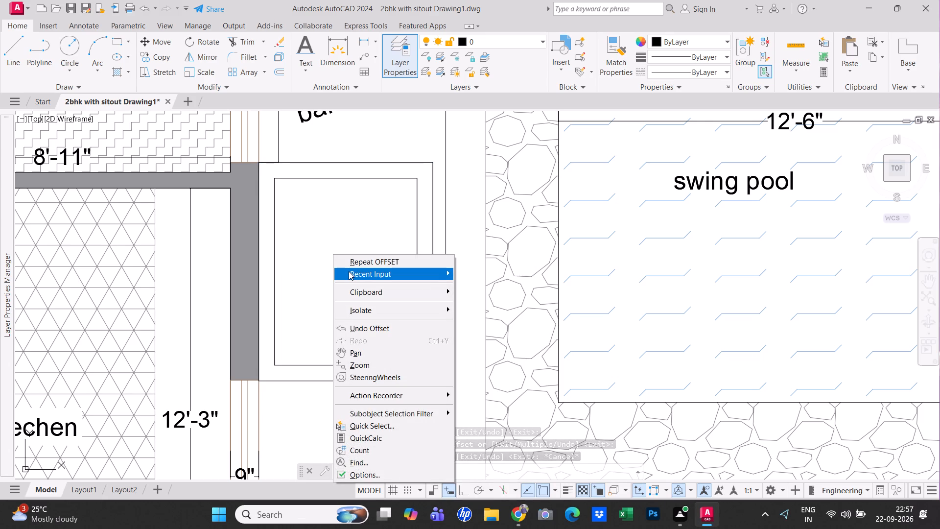
key("Escape")
type("H")
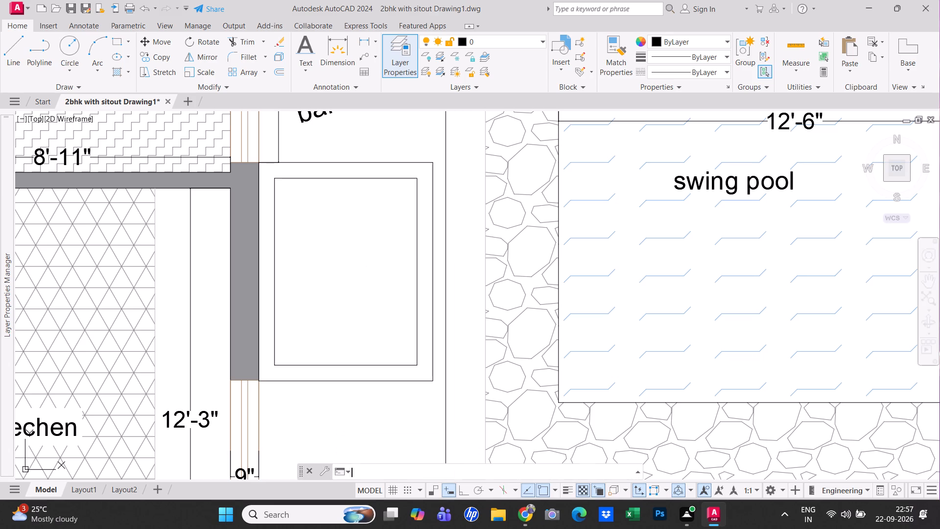
key("space")
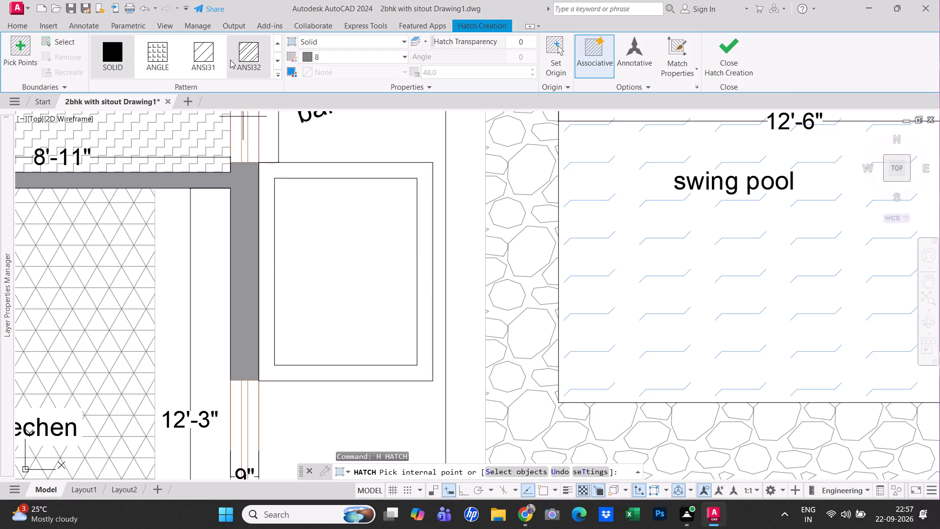
left_click(280, 77)
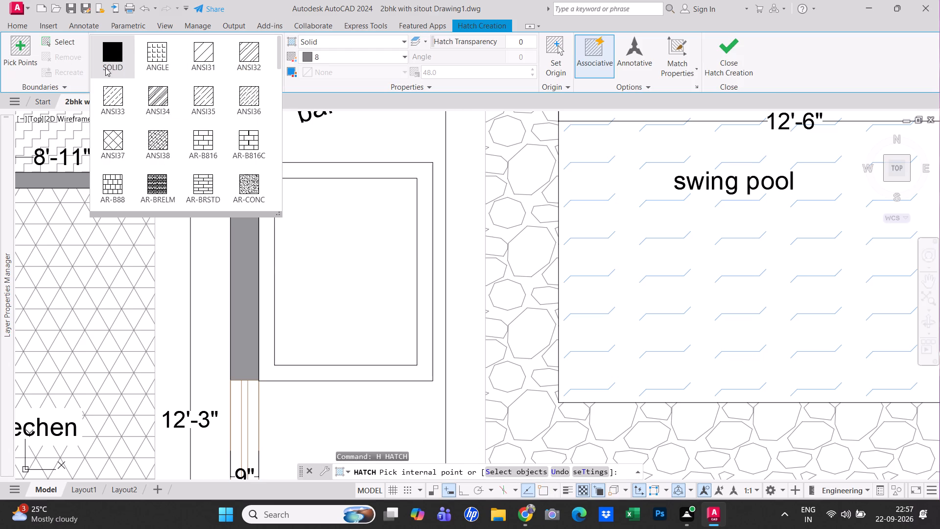
left_click(105, 66)
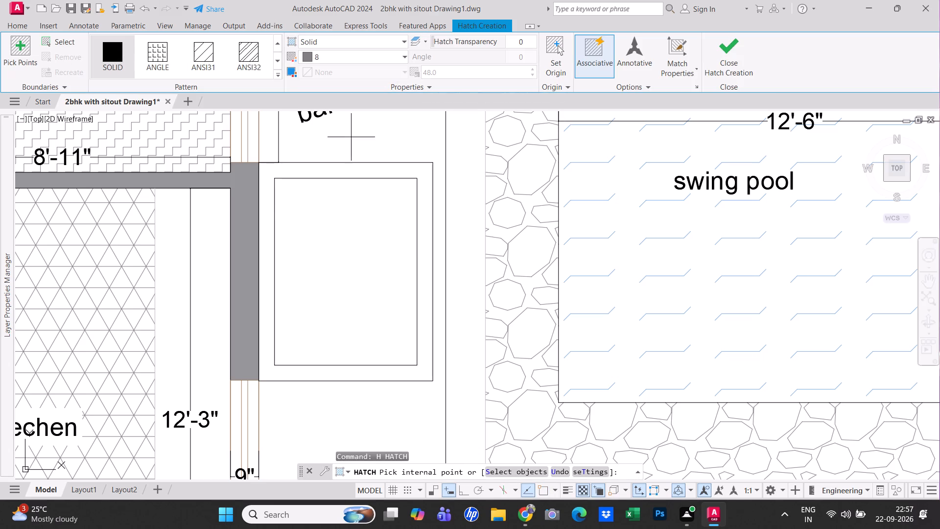
left_click(374, 59)
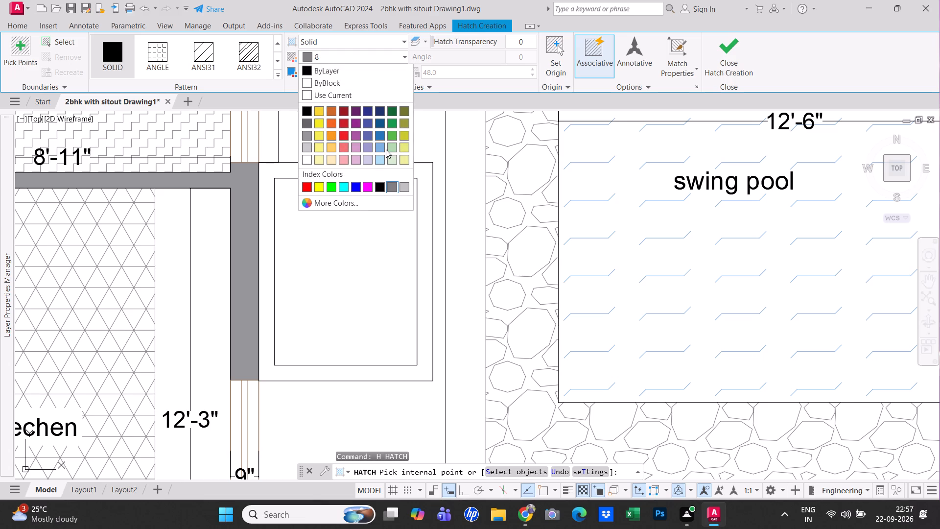
left_click(402, 114)
left_click(364, 174)
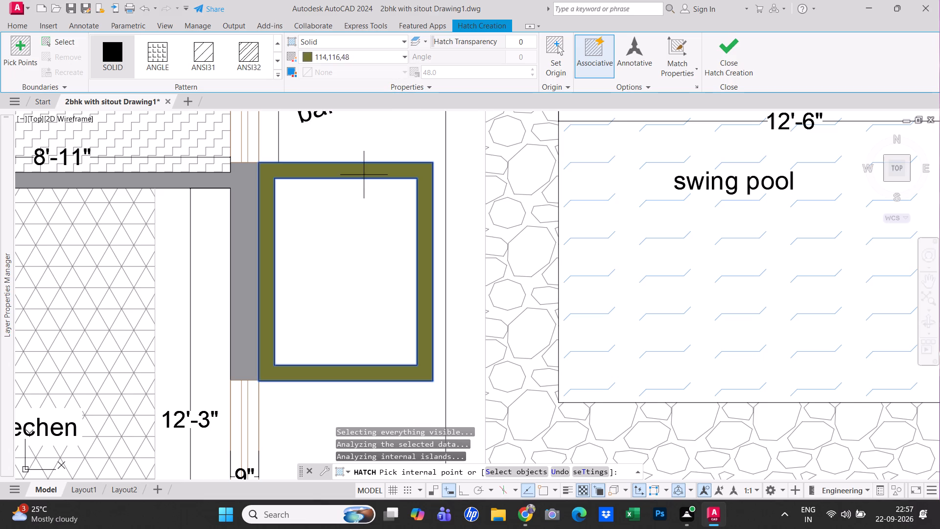
Change the border band's solid hatch colour to 206,204,230.
left_click(394, 61)
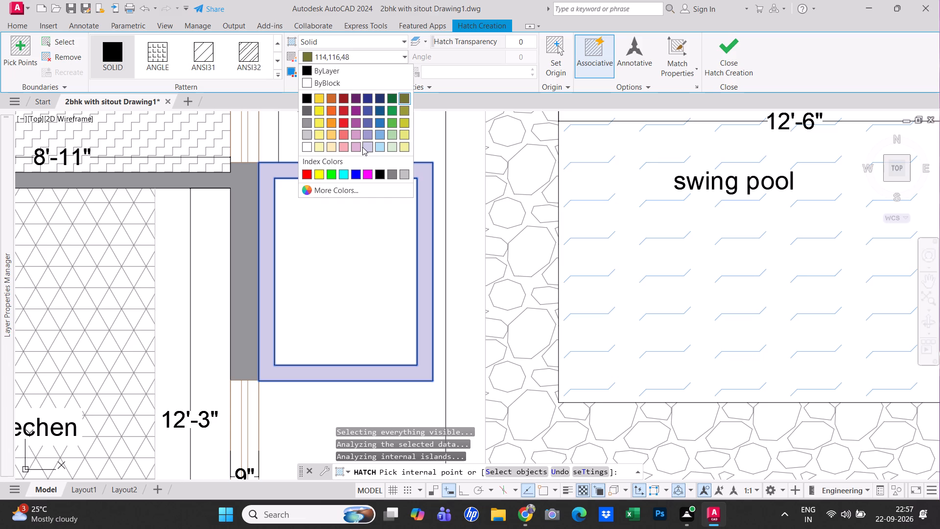
left_click(364, 146)
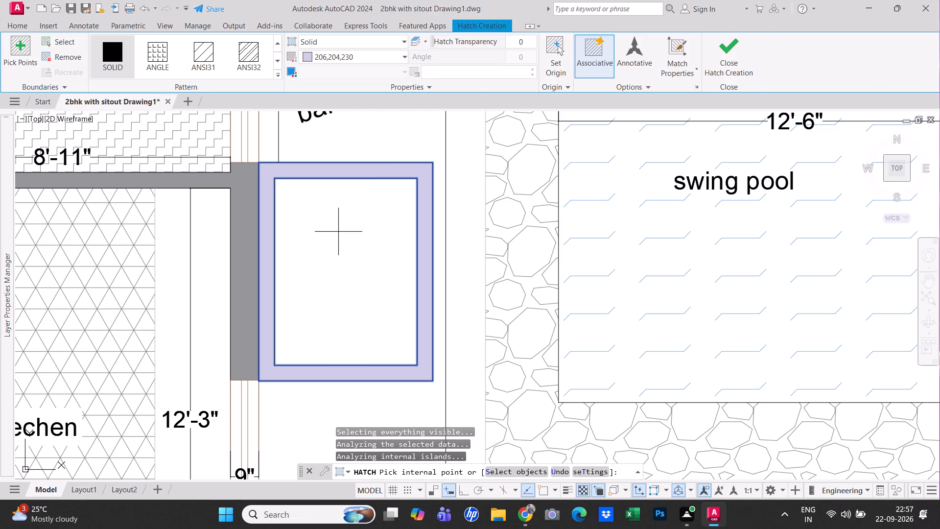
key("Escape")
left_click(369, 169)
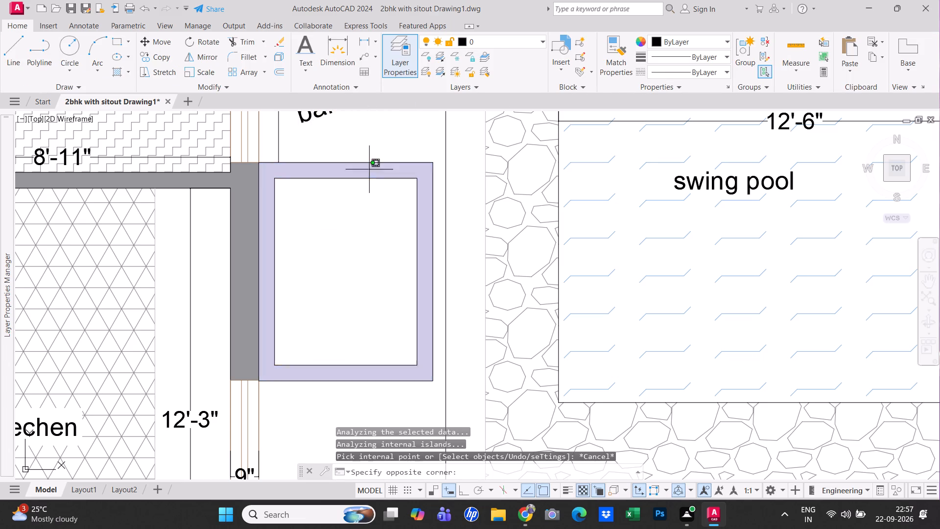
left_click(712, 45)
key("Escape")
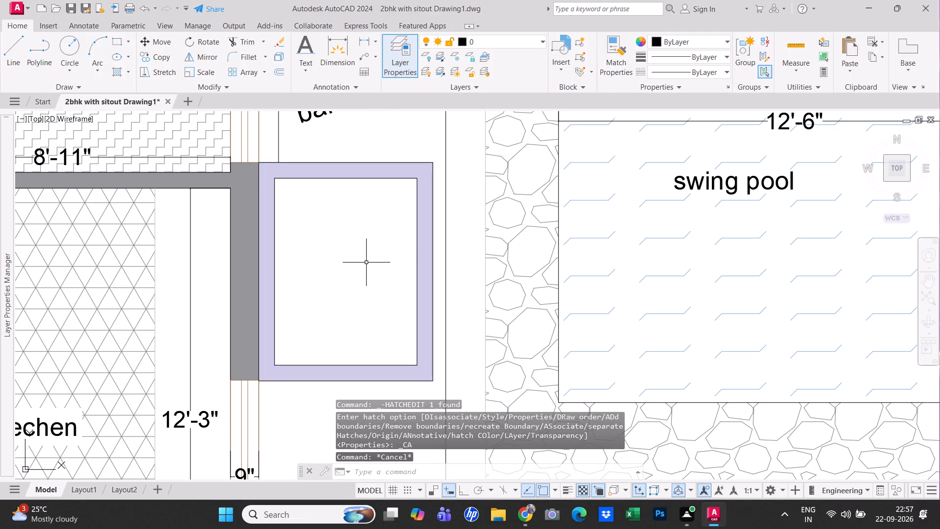
Copy the "swing pool" text label and place the copy inside the hatched-border rectangle in the balcony.
scroll(362, 264, "down", 2)
left_click(503, 233)
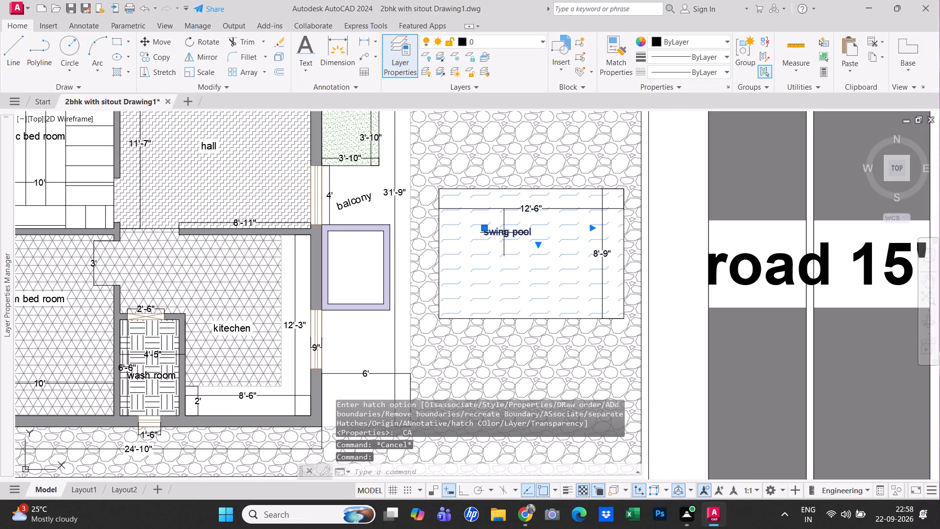
key("ctrl+c")
key("ctrl+v")
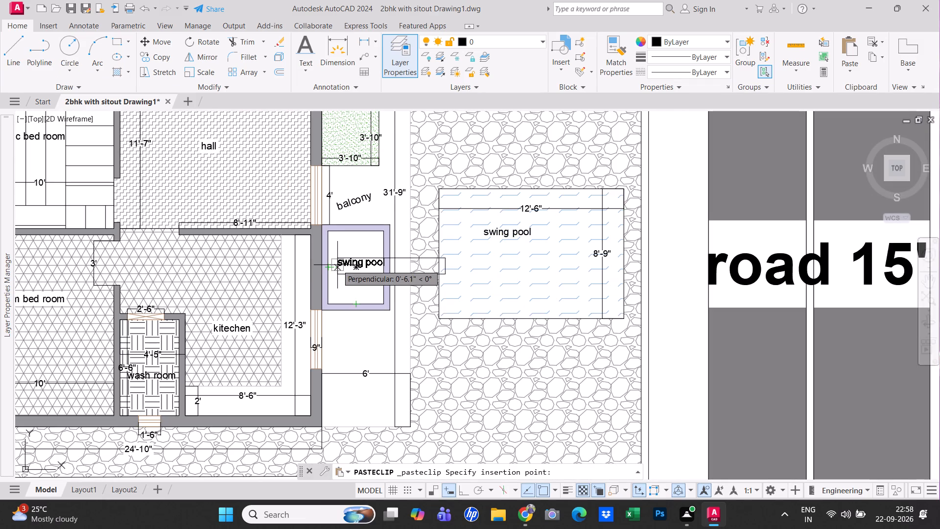
left_click(338, 265, "ctrl")
key("Escape")
key("Escape")
Change the copied label's text in the balcony rectangle to "SIT OUT".
double_click(351, 264)
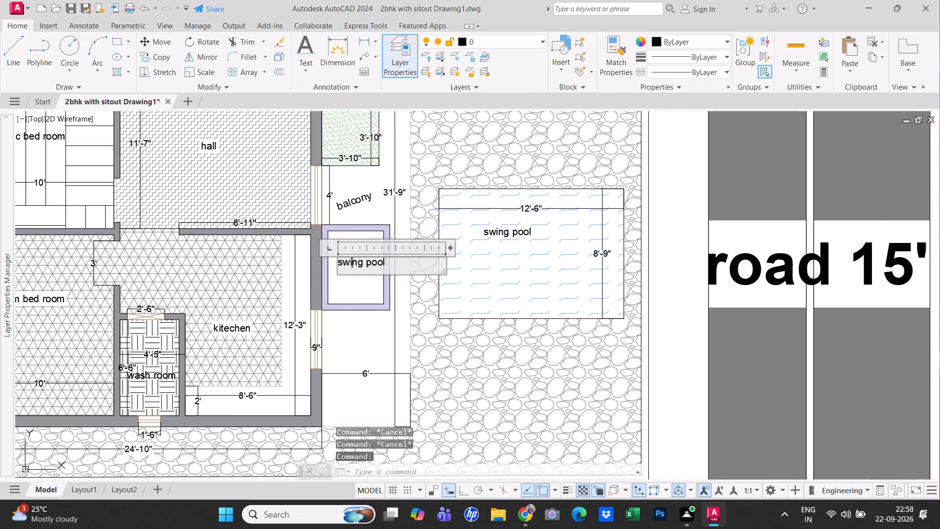
key("ctrl+a")
key("BackSpace")
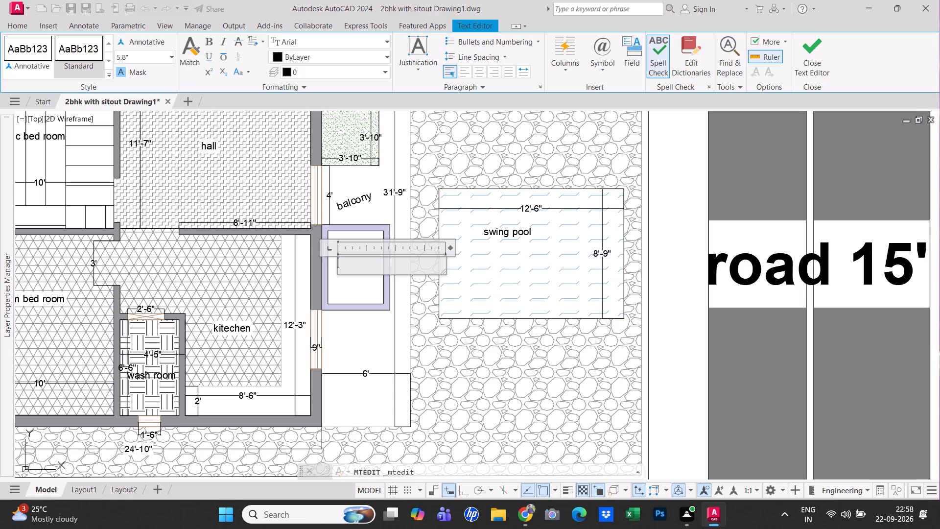
type("AIT OUT")
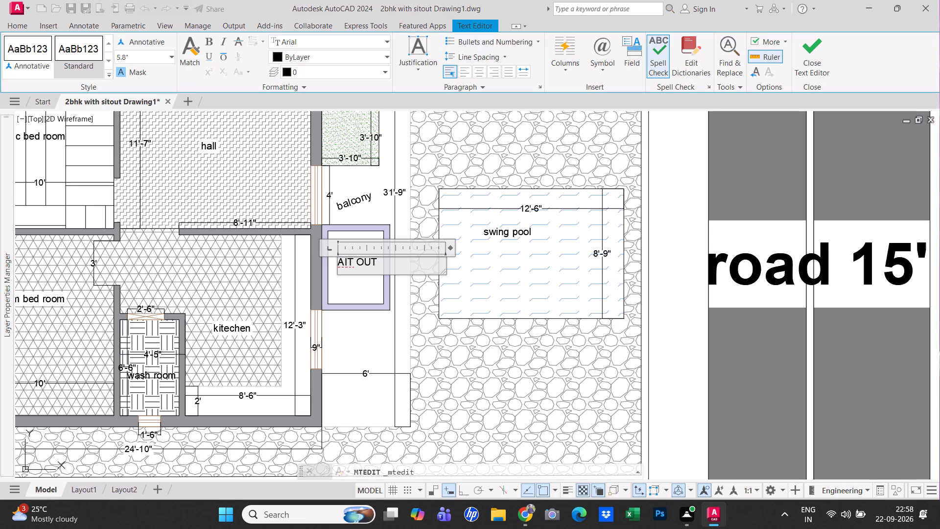
key("Left")
key("Left")
key("Left")
key("Left")
key("Left")
key("Left")
key("Left")
key("s")
key("Right")
key("BackSpace")
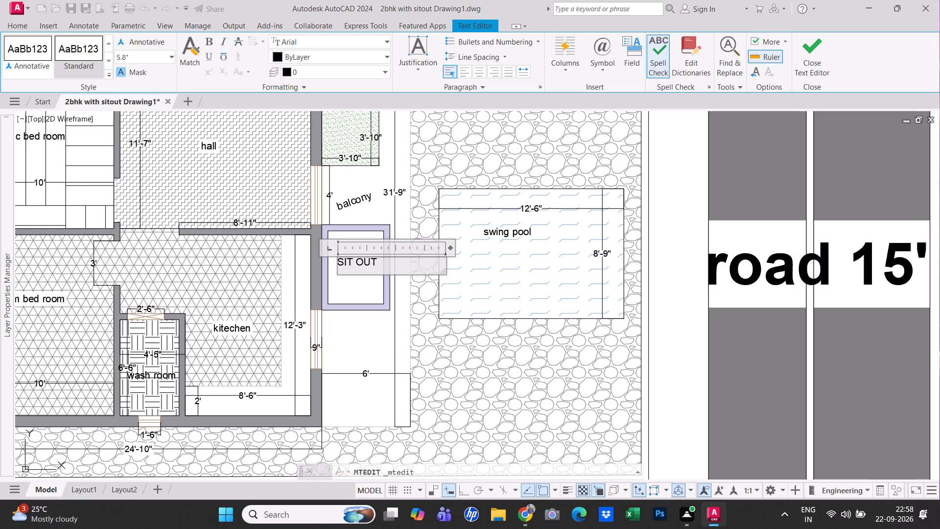
left_click(373, 294)
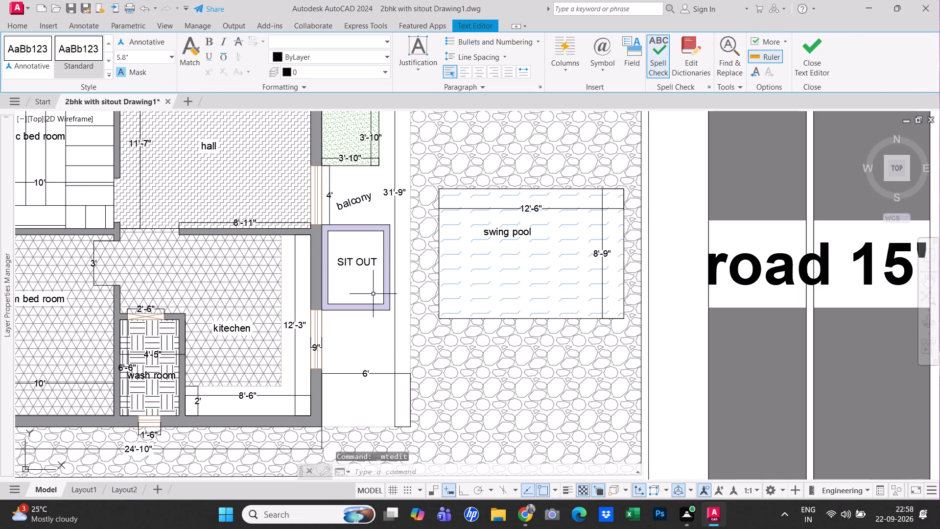
key("Escape")
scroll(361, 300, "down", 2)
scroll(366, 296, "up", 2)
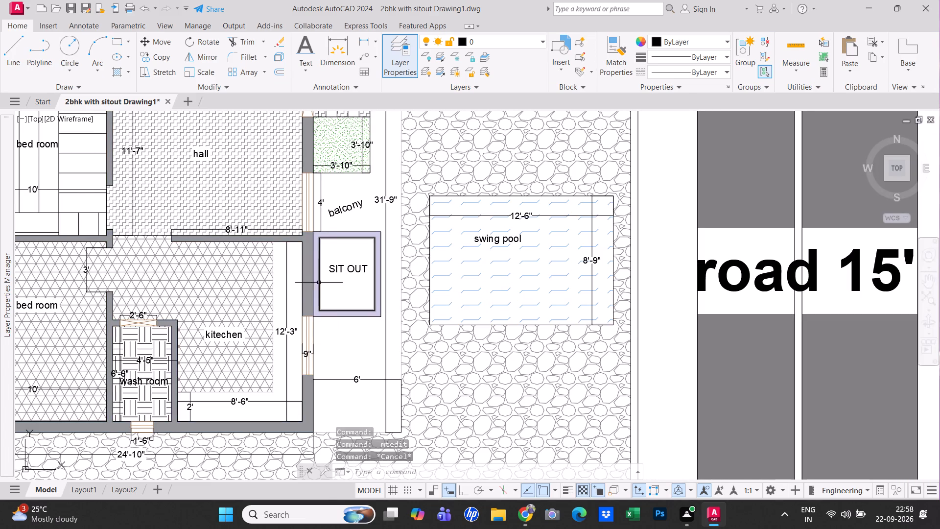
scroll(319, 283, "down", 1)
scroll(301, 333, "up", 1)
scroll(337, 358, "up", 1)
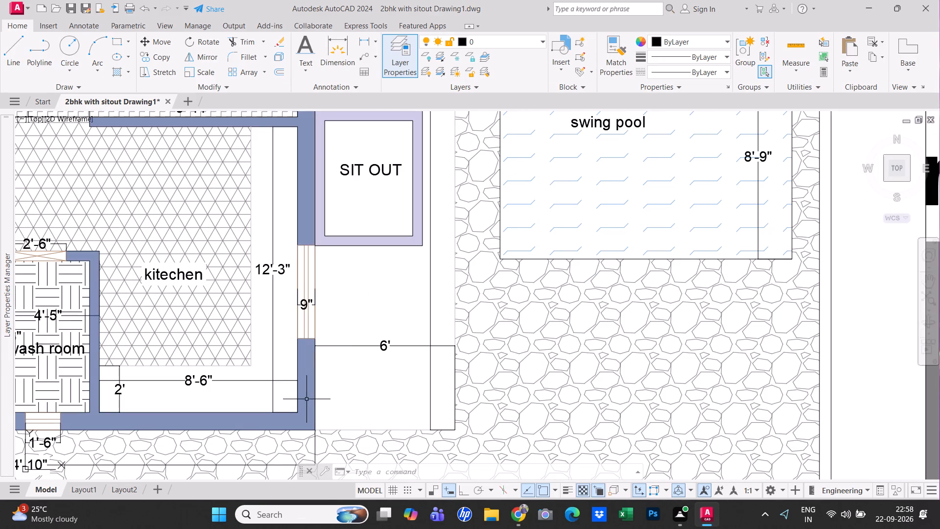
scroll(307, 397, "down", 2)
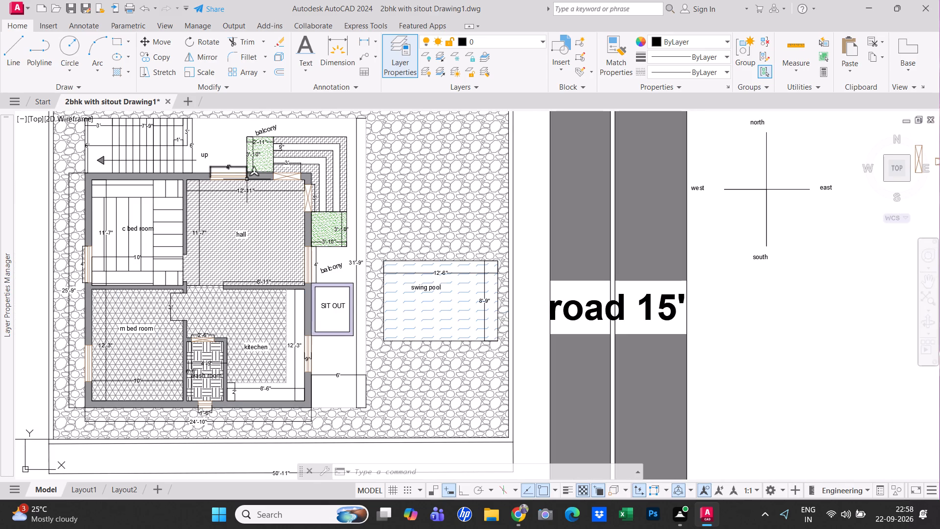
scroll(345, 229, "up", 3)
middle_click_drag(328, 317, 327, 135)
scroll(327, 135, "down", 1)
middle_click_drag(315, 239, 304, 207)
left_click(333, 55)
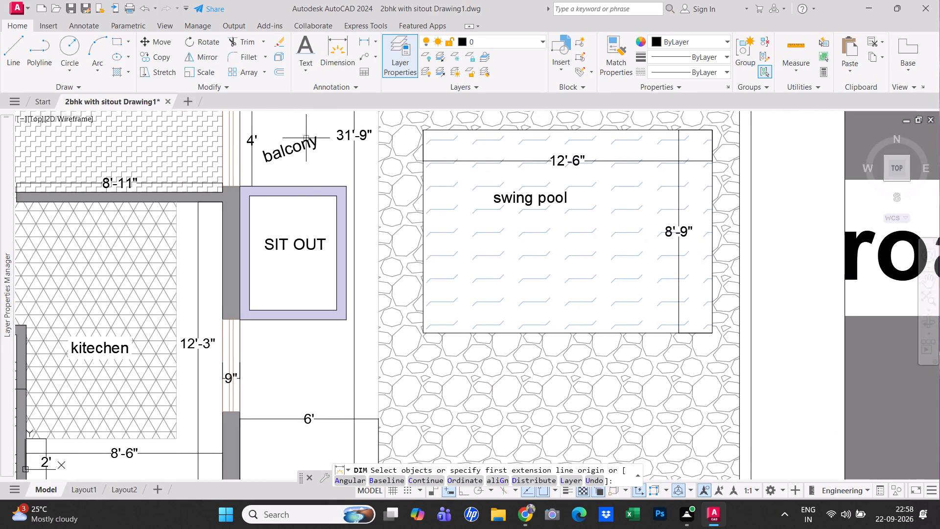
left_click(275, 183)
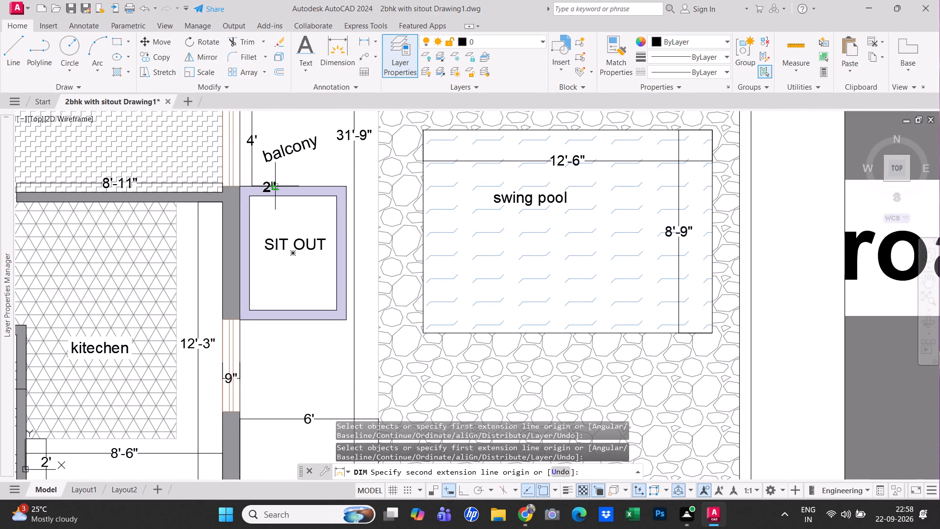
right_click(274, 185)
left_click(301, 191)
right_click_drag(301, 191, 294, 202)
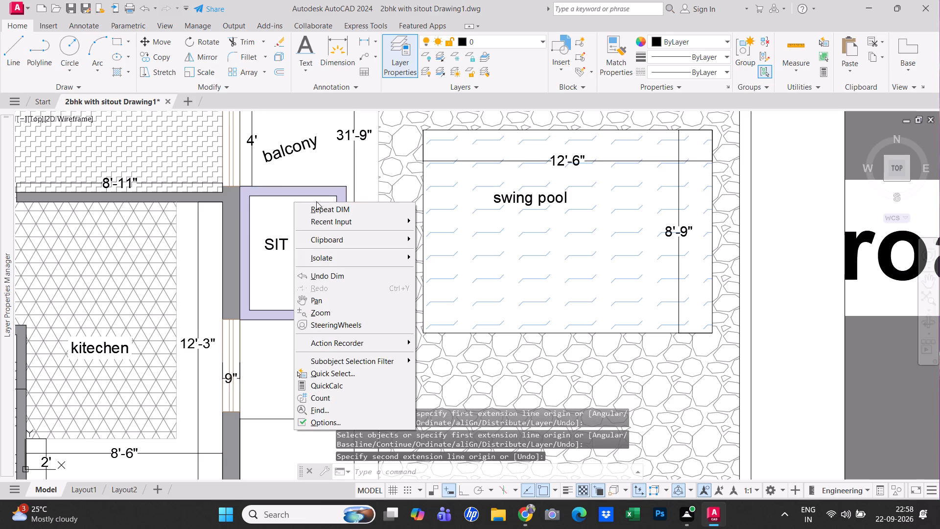
Dimension the overall width and height of the SIT OUT rectangle, placing both dimensions inside it.
left_click(319, 205)
left_click(307, 188)
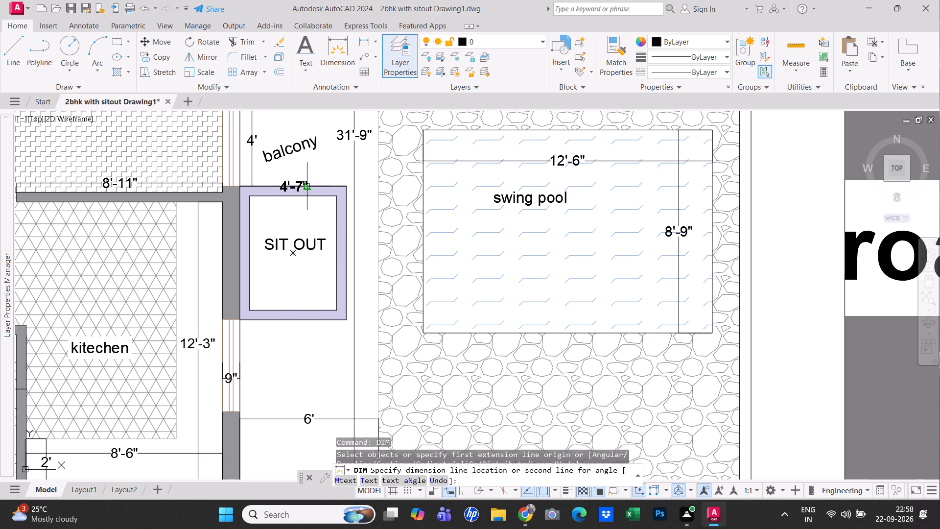
left_click(305, 213)
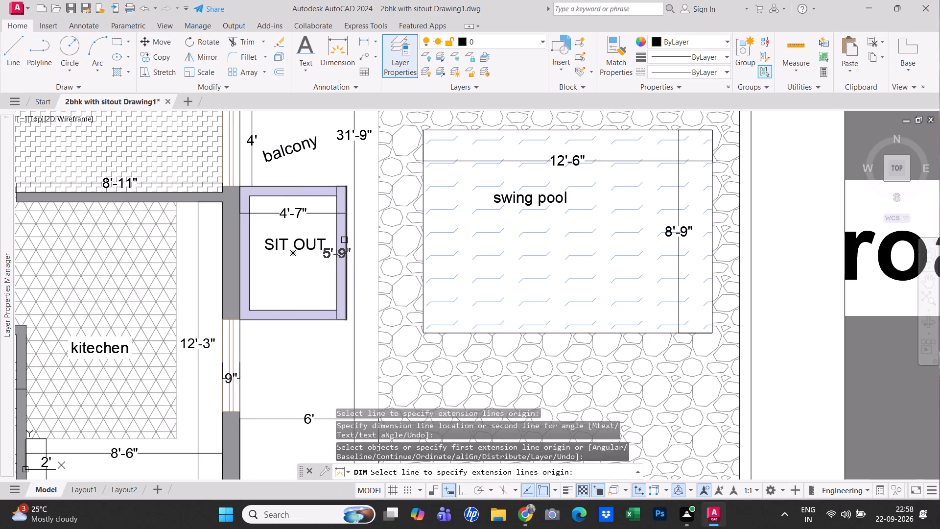
left_click(240, 272)
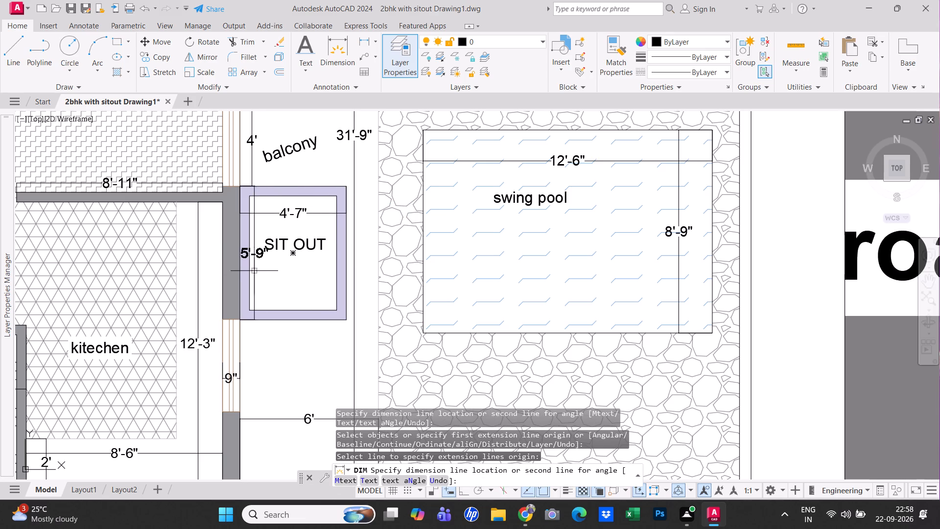
left_click(263, 270)
right_click(306, 283)
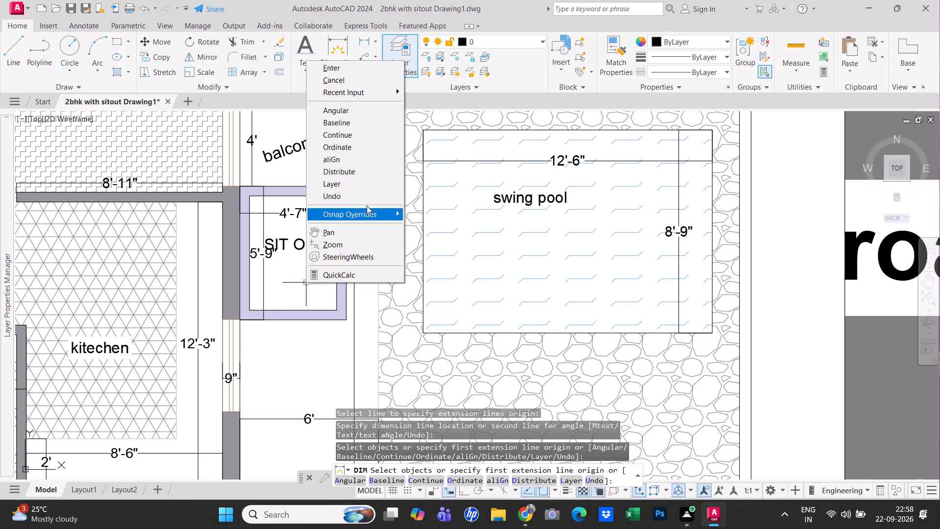
left_click(366, 70)
Move the balcony's 6' width dimension line down, closer to the balcony's bottom edge.
scroll(285, 236, "down", 1)
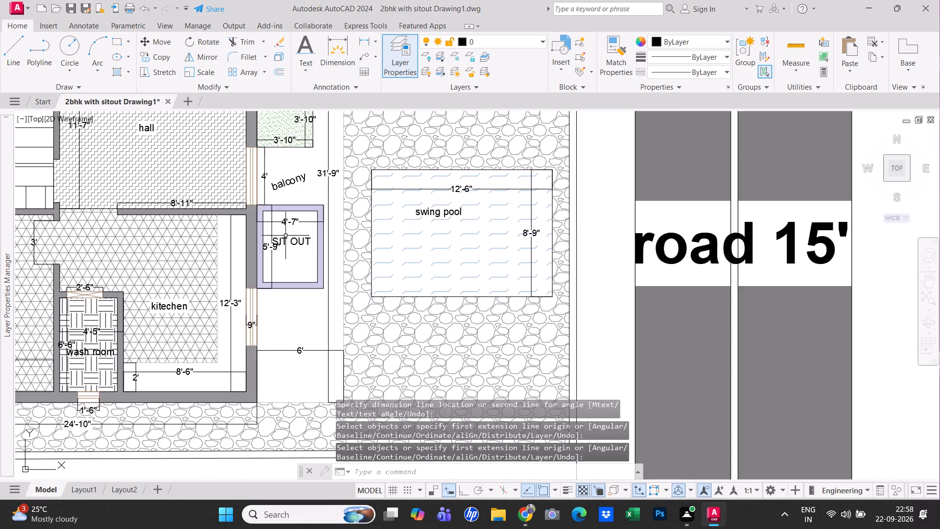
scroll(285, 236, "down", 1)
middle_click_drag(387, 348, 391, 358)
scroll(391, 355, "down", 2)
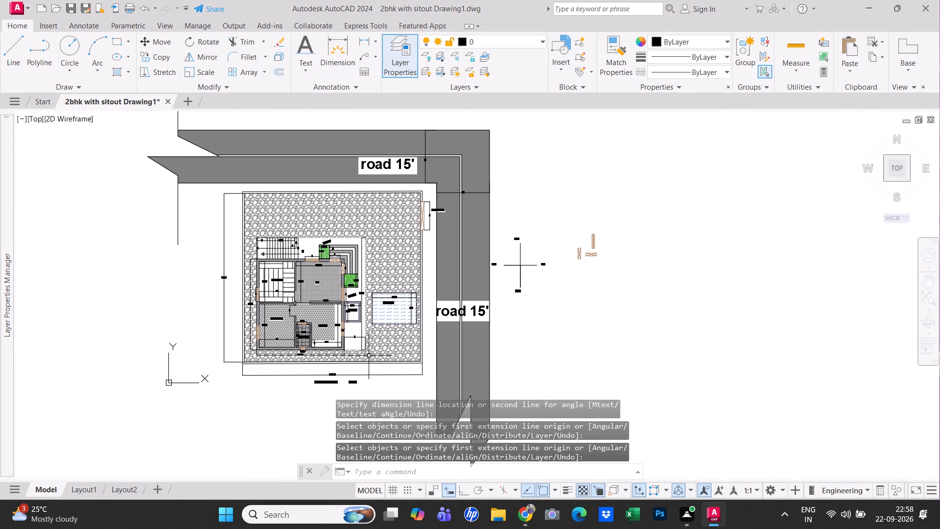
scroll(321, 384, "up", 4)
scroll(353, 345, "up", 2)
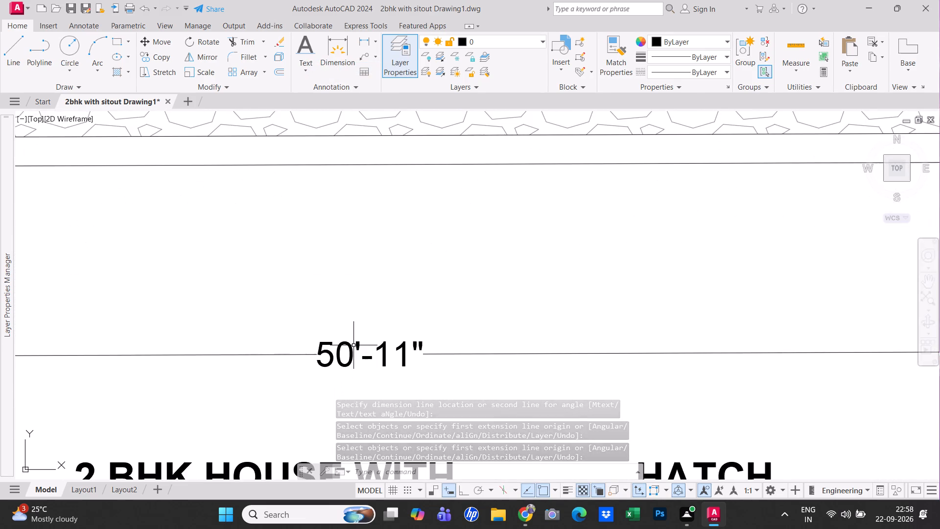
scroll(353, 345, "down", 3)
scroll(392, 237, "up", 1)
middle_click_drag(391, 238, 341, 313)
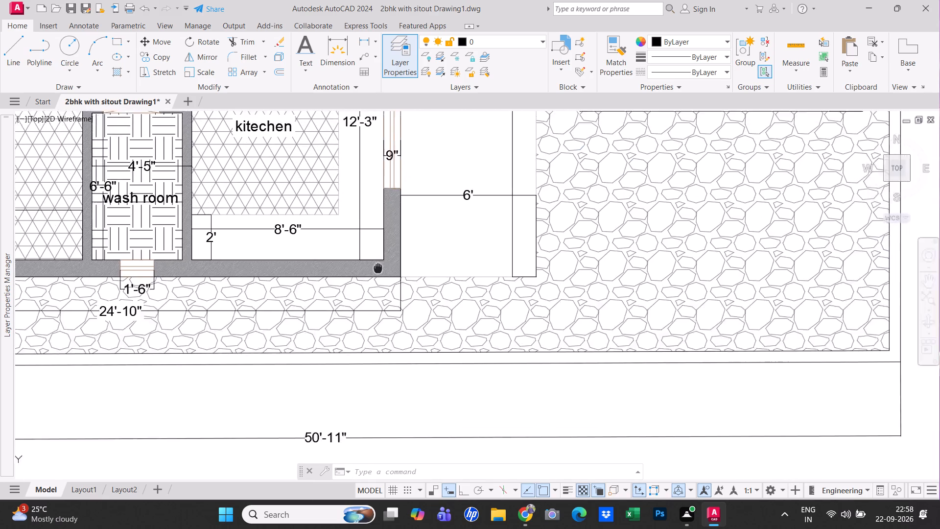
middle_click_drag(341, 313, 246, 330)
middle_click(246, 330)
scroll(254, 324, "down", 1)
left_click(314, 284)
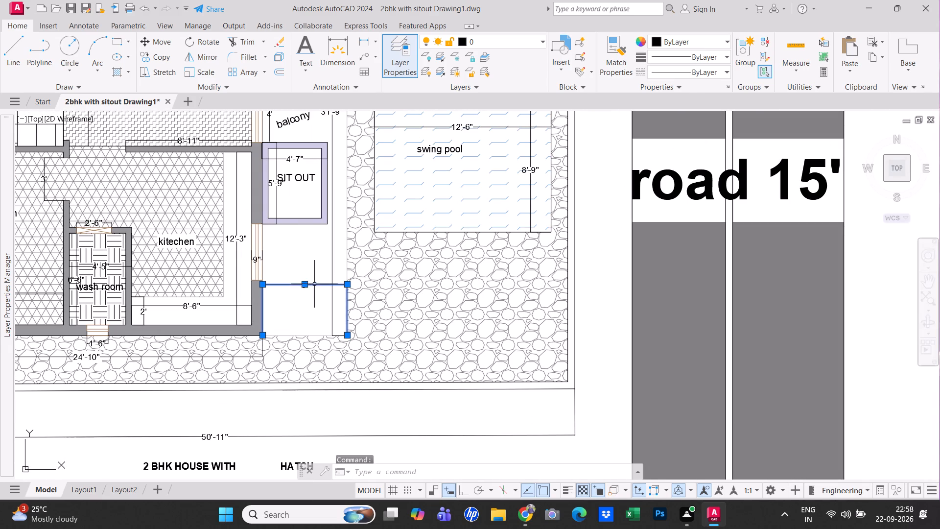
left_click(304, 286)
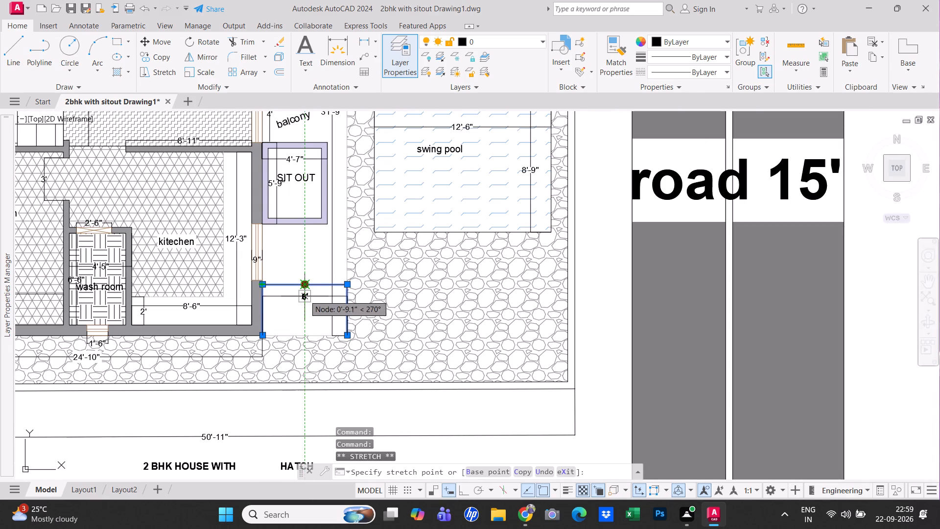
left_click(307, 314)
Dimension the wash room's top wall segment between the 2'-6" door and the kitchen-side corner, placing it just below the wall.
middle_click_drag(321, 253, 327, 299)
scroll(327, 299, "down", 1)
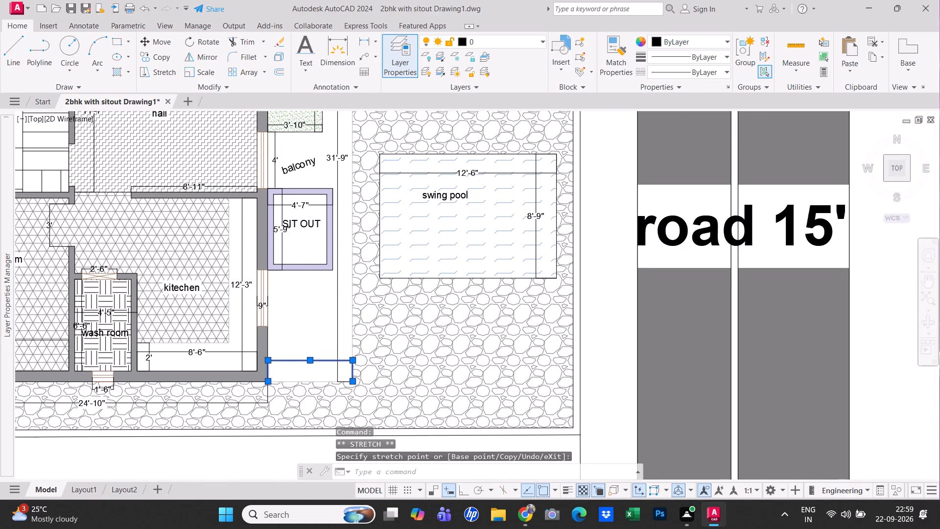
middle_click_drag(203, 277, 306, 288)
scroll(302, 287, "up", 2)
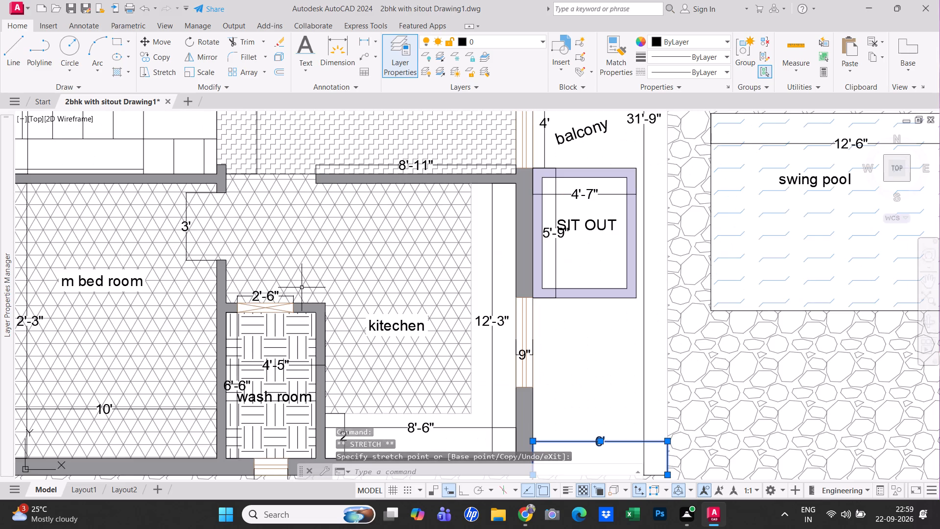
scroll(303, 287, "up", 1)
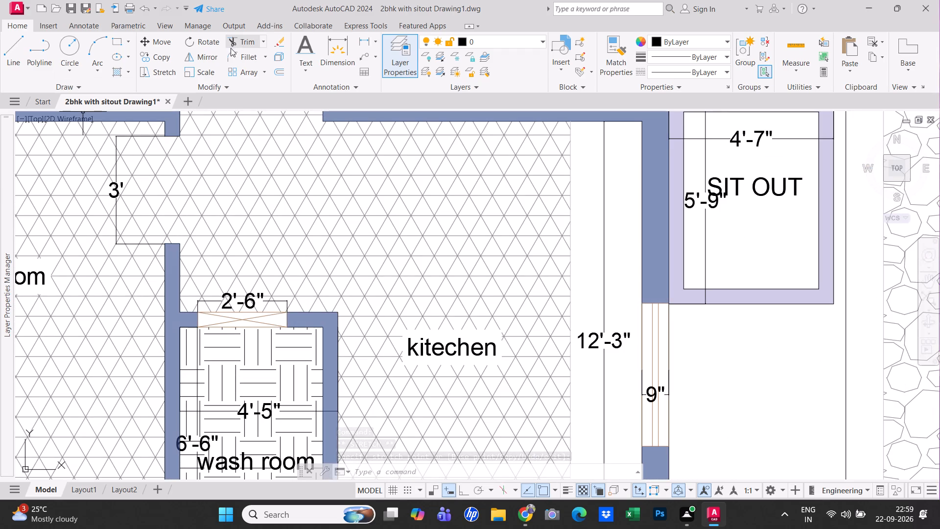
left_click(332, 58)
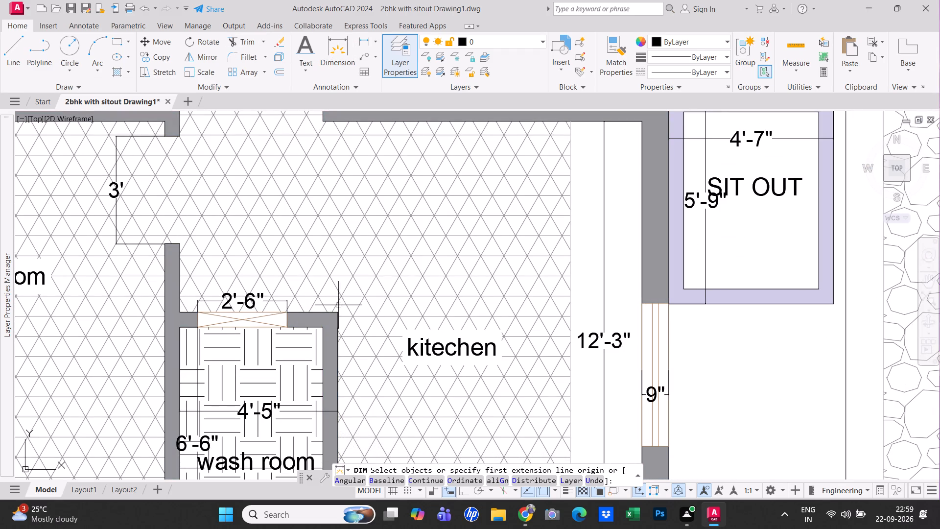
left_click(336, 312)
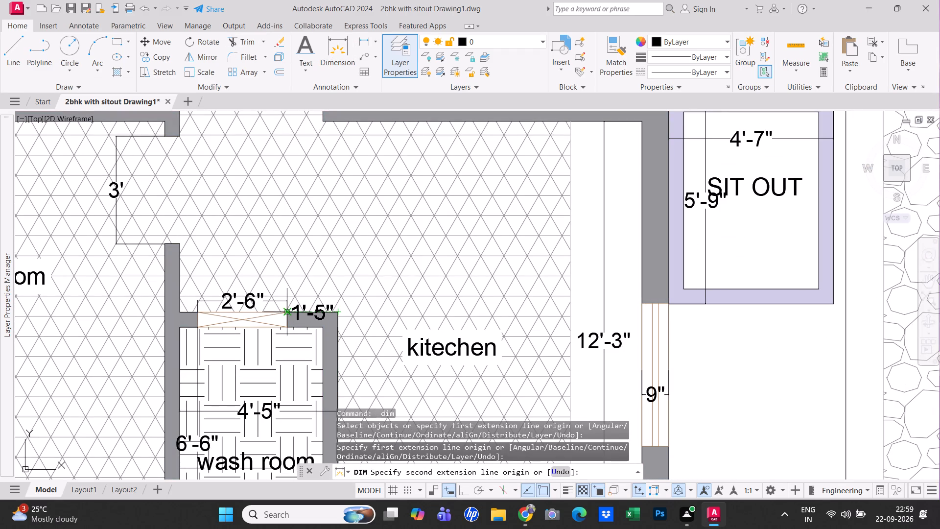
left_click(286, 312)
left_click(275, 341)
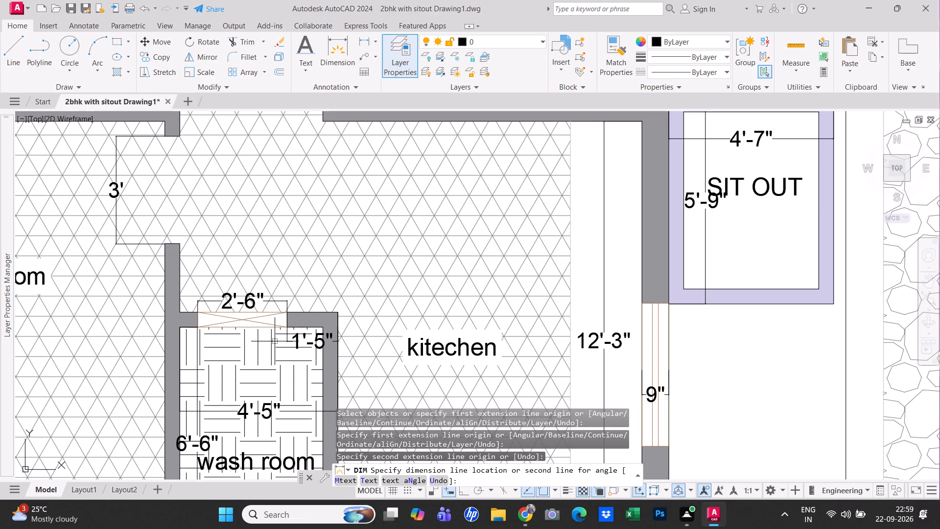
right_click(381, 272)
left_click(442, 279)
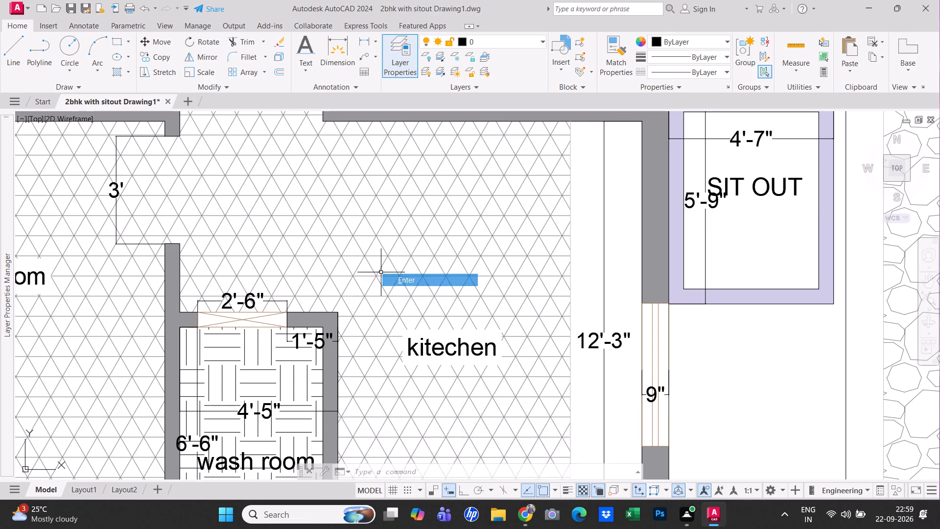
Dimension the thickness of the hall–kitchen partition wall at its free end, placing the dimension just inside that end.
right_click_drag(440, 280, 429, 298)
left_click(476, 77)
middle_click_drag(387, 176, 387, 182)
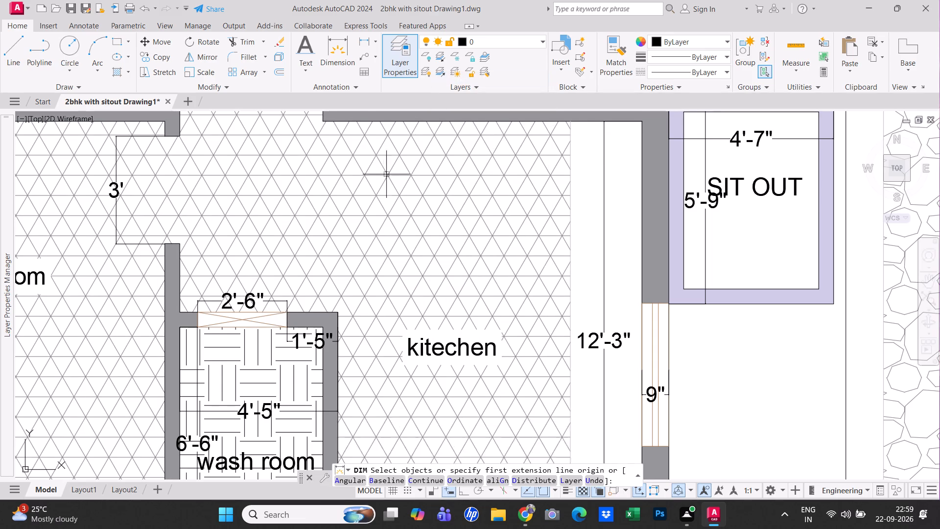
middle_click_drag(387, 182, 361, 383)
left_click(299, 313)
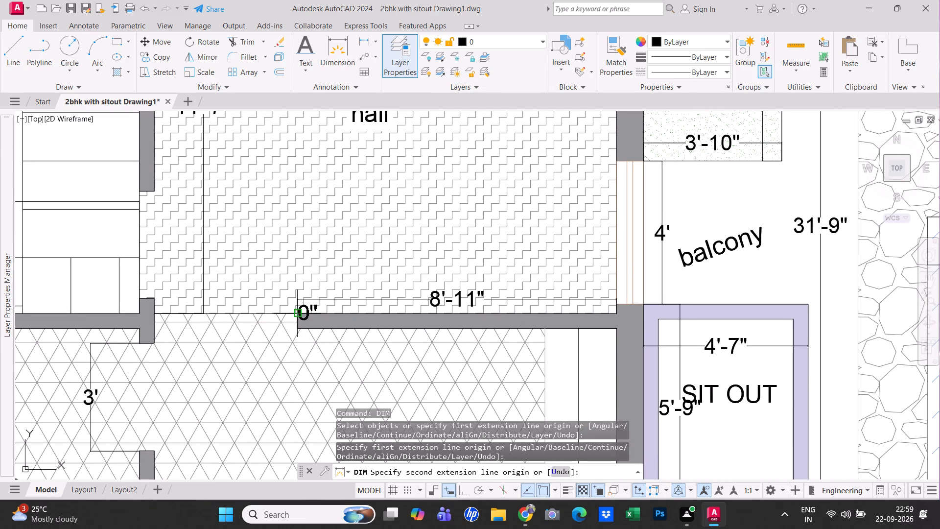
left_click(296, 330)
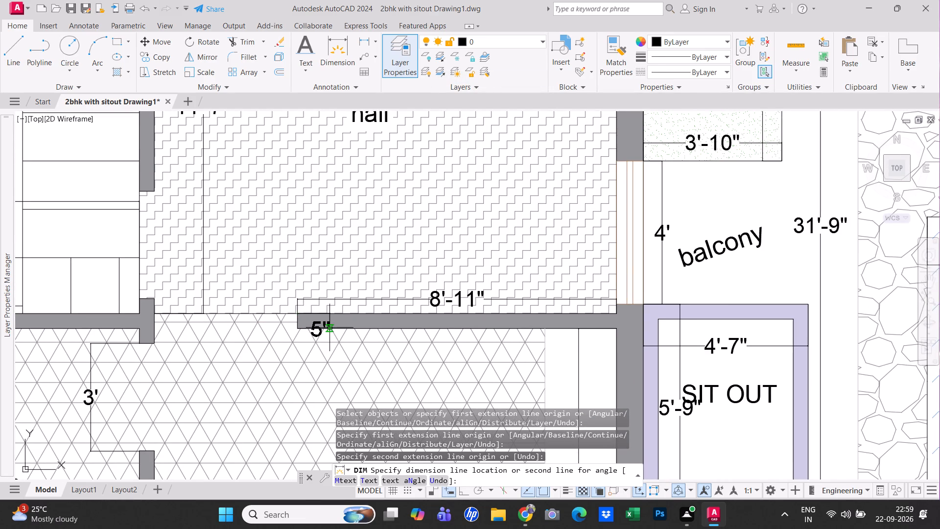
left_click(337, 328)
right_click(337, 328)
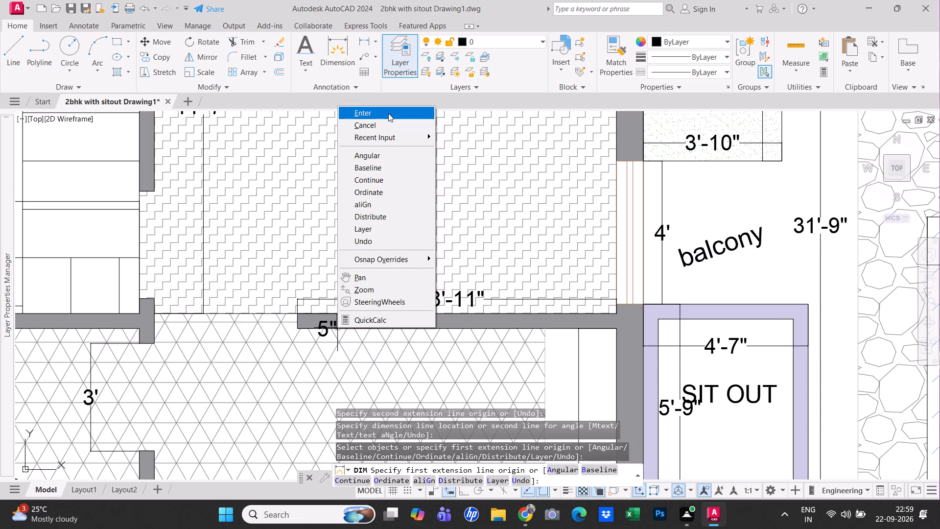
left_click(388, 113)
Dimension the width of the m bed room's outer-wall window, placing the dimension outside the wall over the stone hatch.
scroll(324, 297, "down", 3)
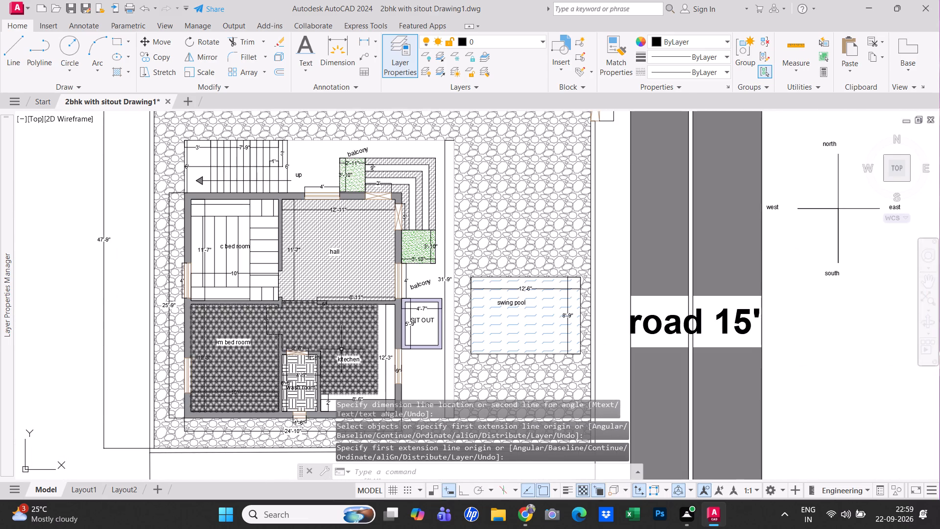
scroll(361, 344, "up", 1)
scroll(467, 328, "up", 2)
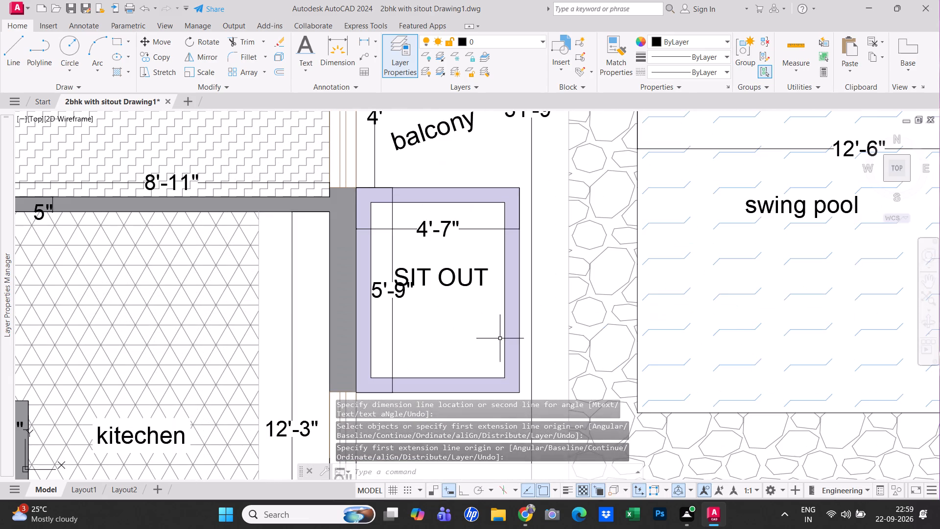
scroll(420, 321, "down", 4)
middle_click_drag(405, 318, 289, 326)
scroll(285, 317, "down", 1)
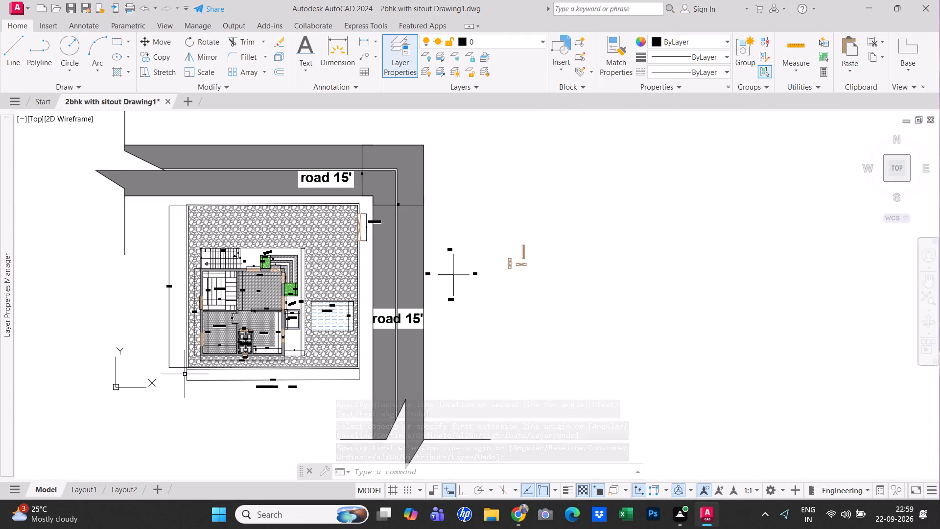
scroll(185, 363, "up", 2)
middle_click_drag(214, 350, 218, 363)
scroll(218, 363, "up", 1)
scroll(229, 313, "up", 2)
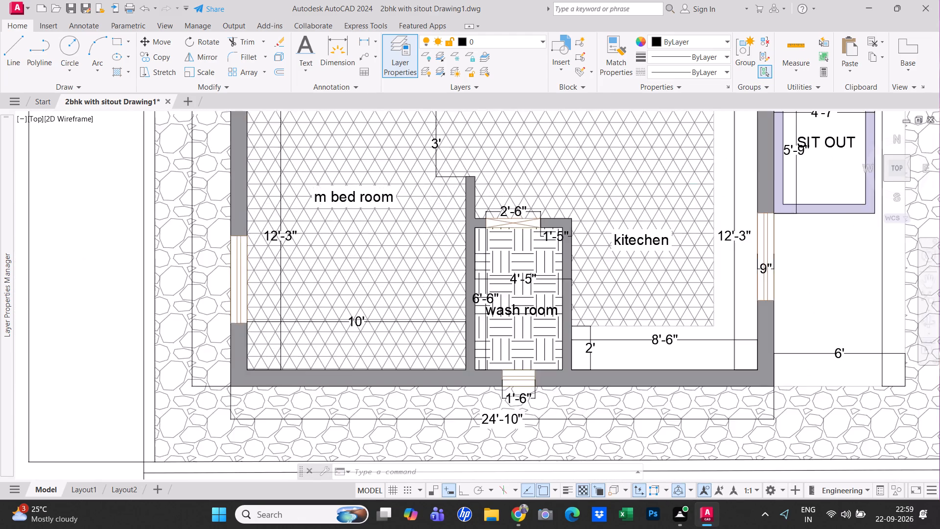
middle_click_drag(238, 351, 253, 390)
left_click(336, 64)
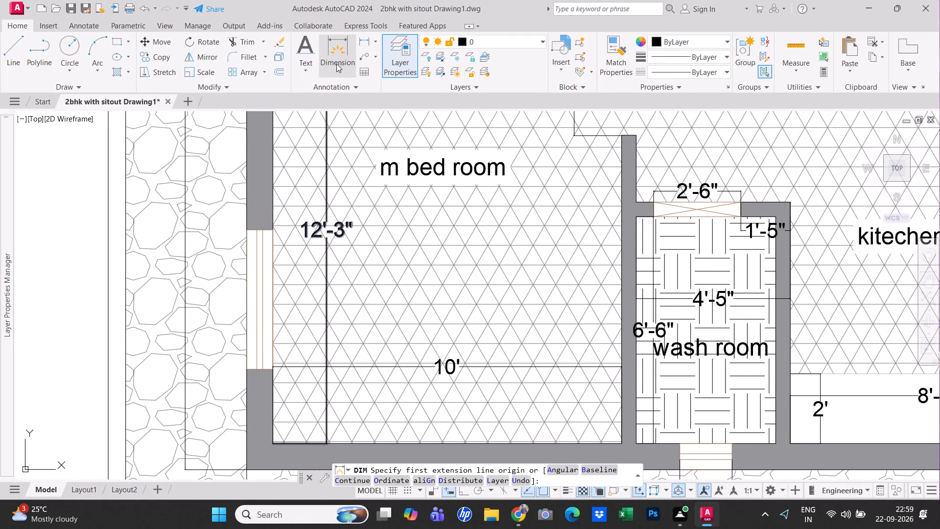
left_click(249, 270)
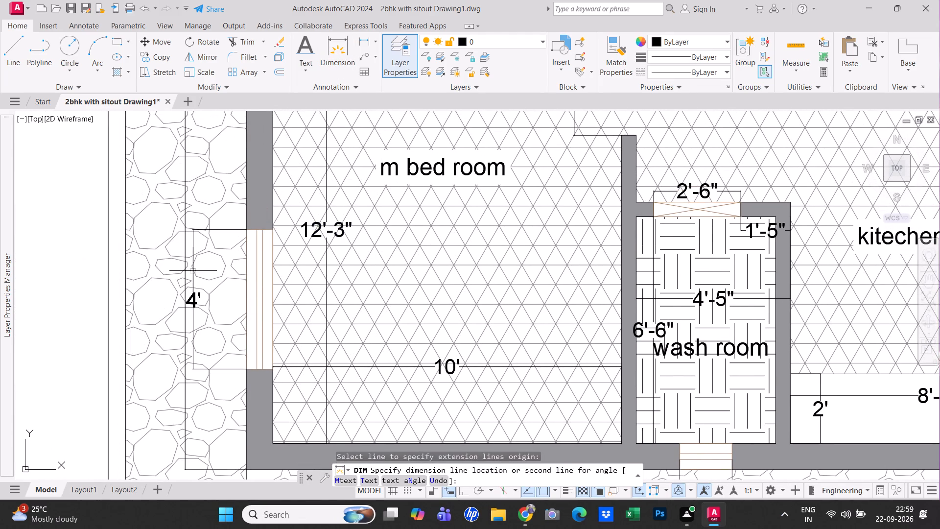
left_click(193, 271)
Dimension the door opening between the c bed room and the hall, placing the dimension on the bedroom side of the wall.
scroll(233, 289, "down", 4)
scroll(316, 314, "up", 3)
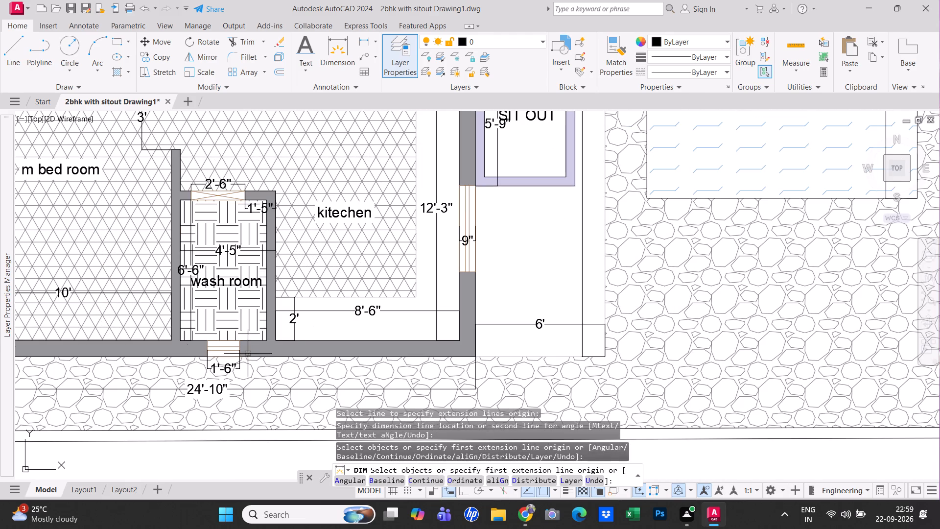
scroll(329, 294, "up", 1)
middle_click_drag(334, 321, 175, 410)
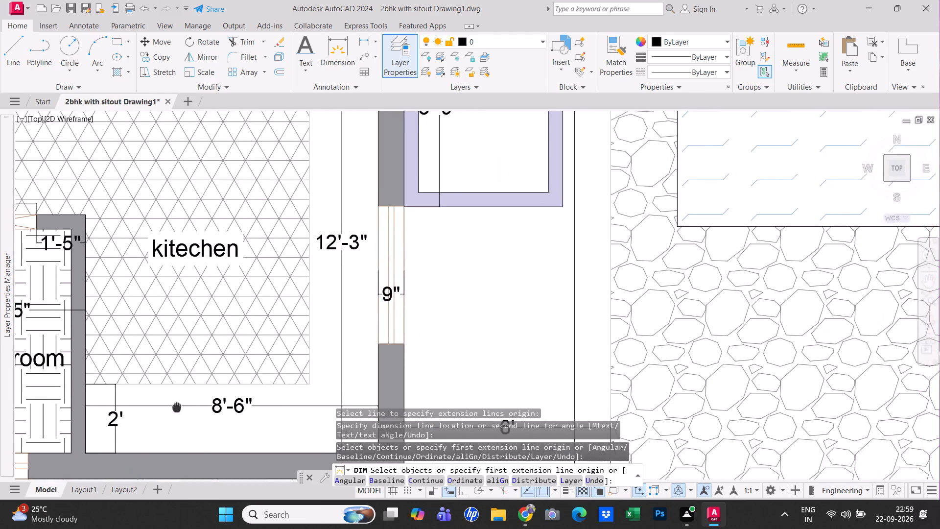
middle_click_drag(175, 410, 175, 412)
scroll(177, 412, "down", 1)
middle_click_drag(333, 272, 328, 393)
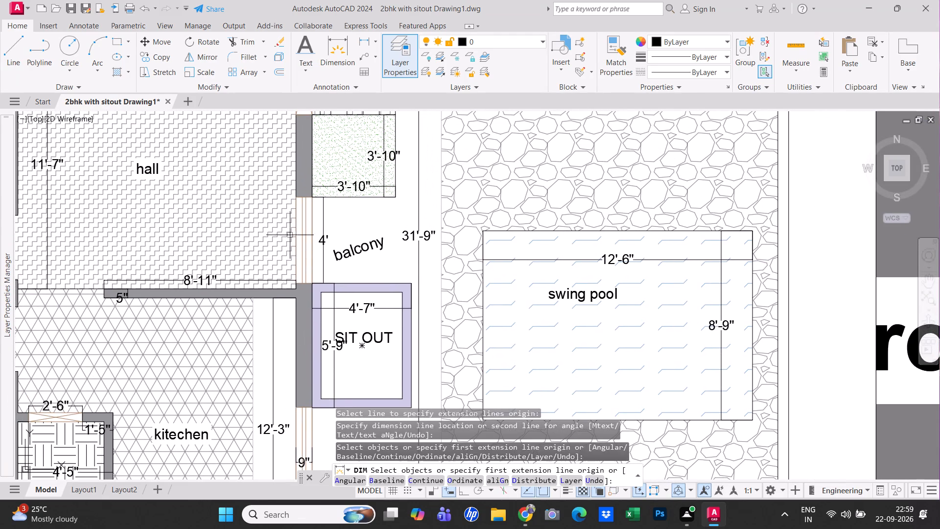
middle_click_drag(318, 297, 369, 413)
middle_click_drag(356, 268, 389, 347)
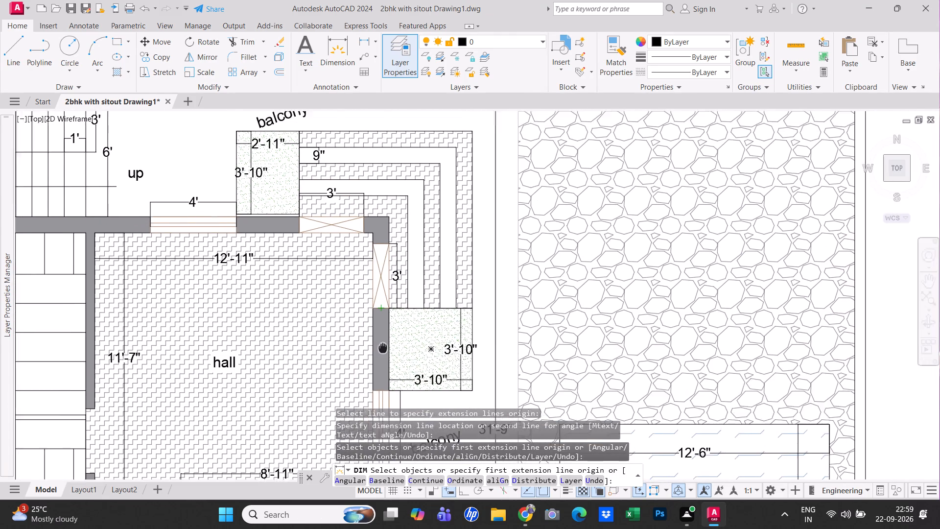
middle_click_drag(389, 347, 422, 332)
scroll(30, 246, "down", 2)
middle_click_drag(105, 238, 253, 236)
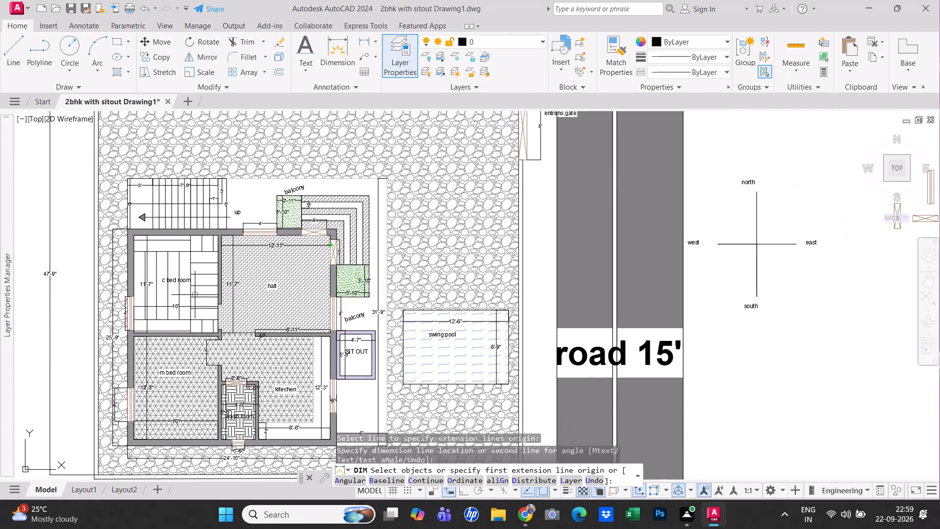
scroll(220, 316, "up", 3)
left_click(208, 270)
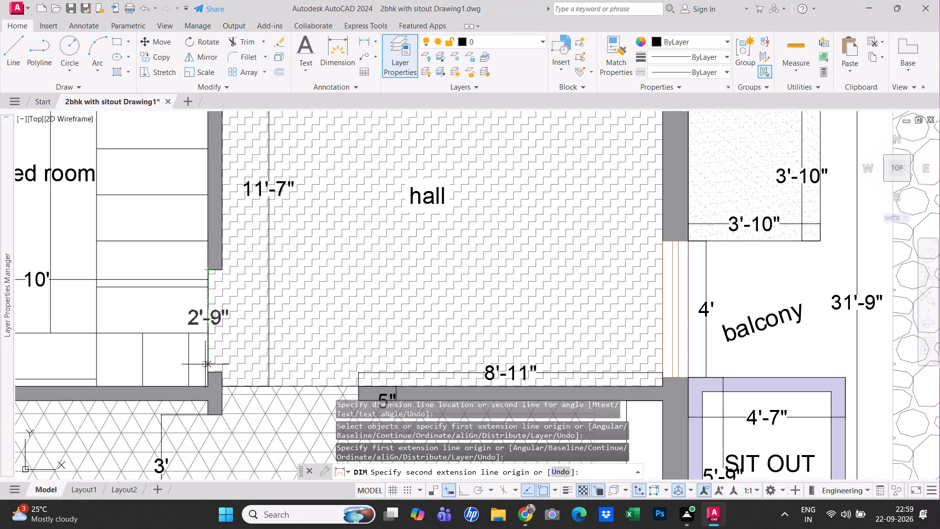
left_click(205, 372)
left_click(195, 363)
right_click(195, 363)
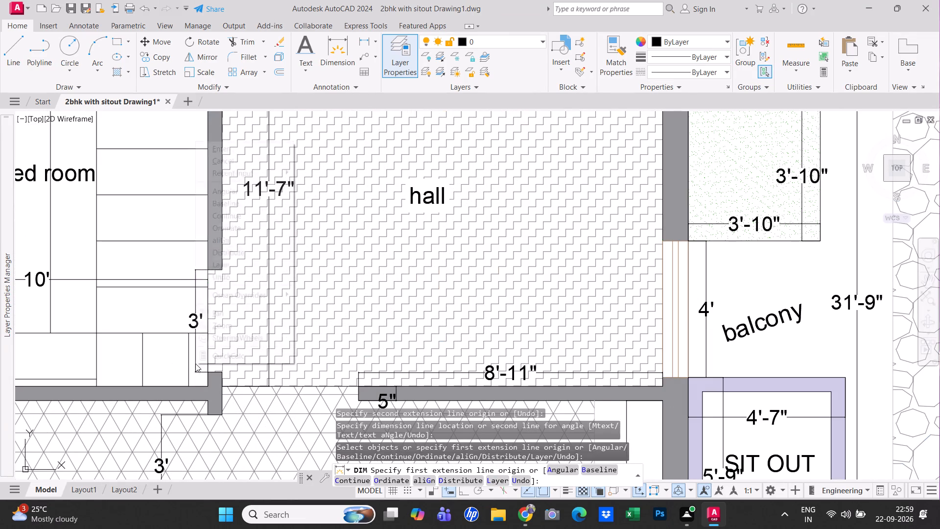
left_click(250, 148)
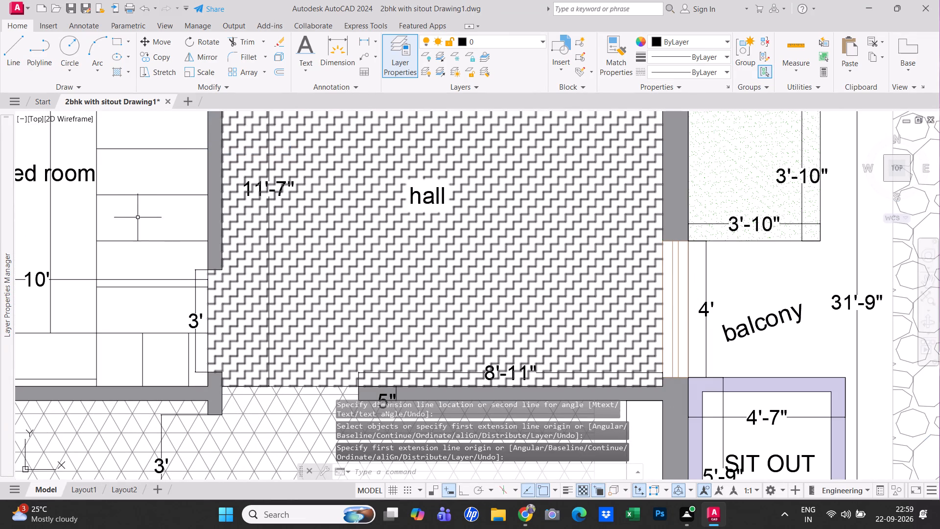
Copy the "kitechen" label and paste it into the unhatched counter strip along the kitchen's bottom wall.
scroll(156, 238, "down", 1)
middle_click_drag(169, 258, 255, 289)
scroll(253, 290, "down", 1)
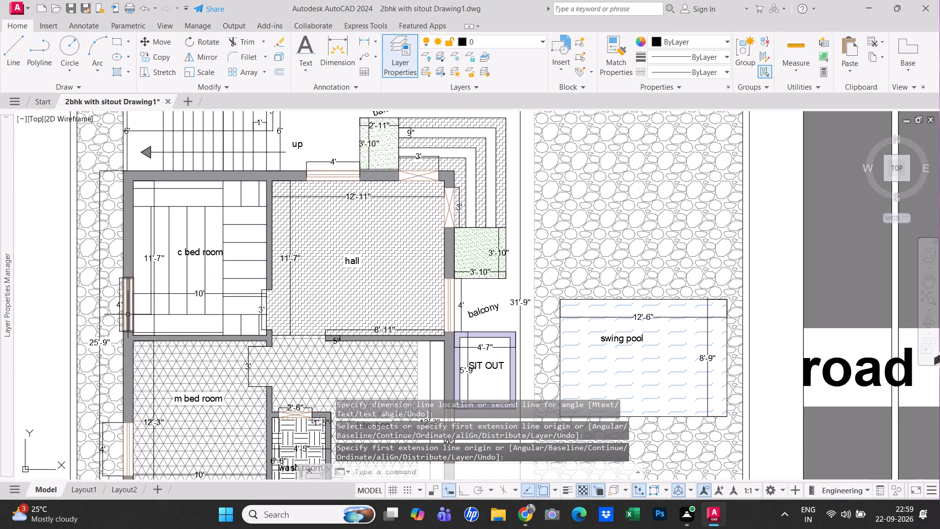
middle_click_drag(131, 321, 144, 353)
scroll(144, 353, "up", 1)
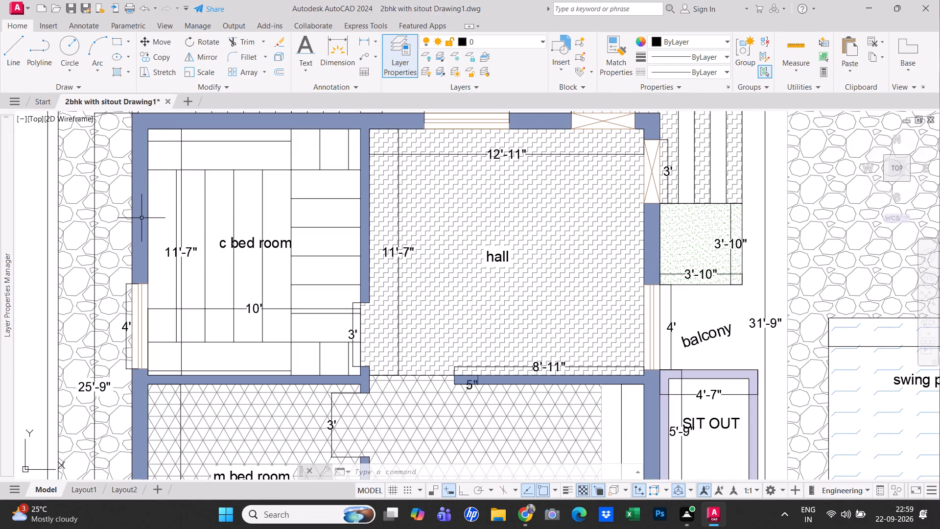
scroll(149, 227, "down", 2)
scroll(240, 300, "up", 2)
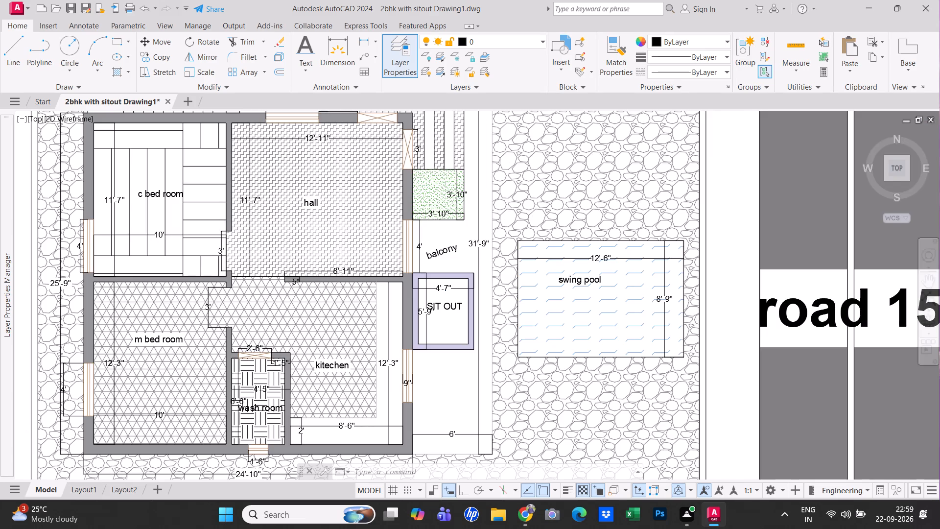
middle_click_drag(180, 303, 79, 267)
scroll(199, 265, "down", 1)
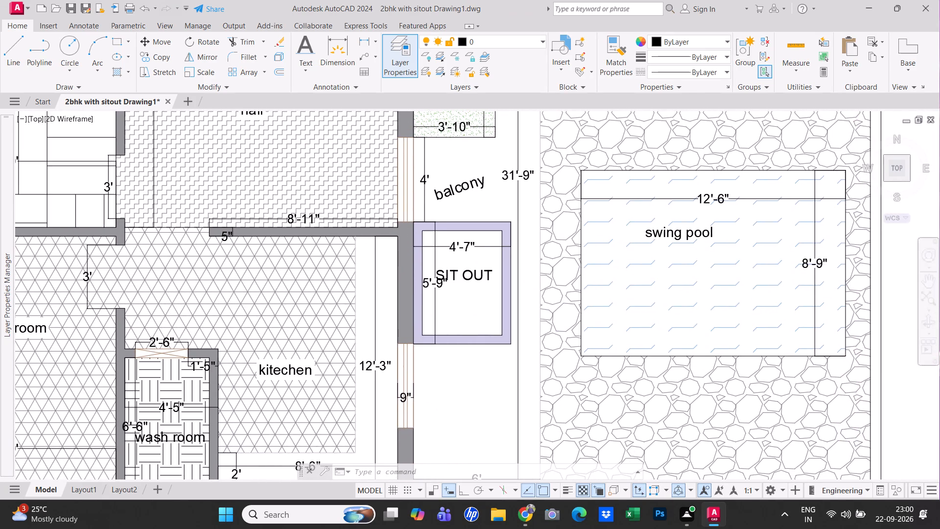
middle_click_drag(261, 291, 148, 255)
scroll(190, 344, "up", 1)
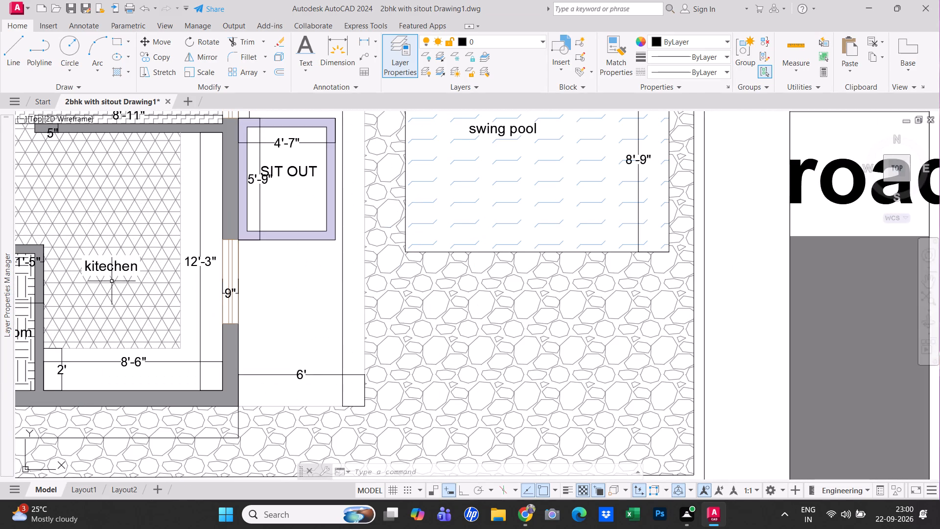
left_click(120, 270)
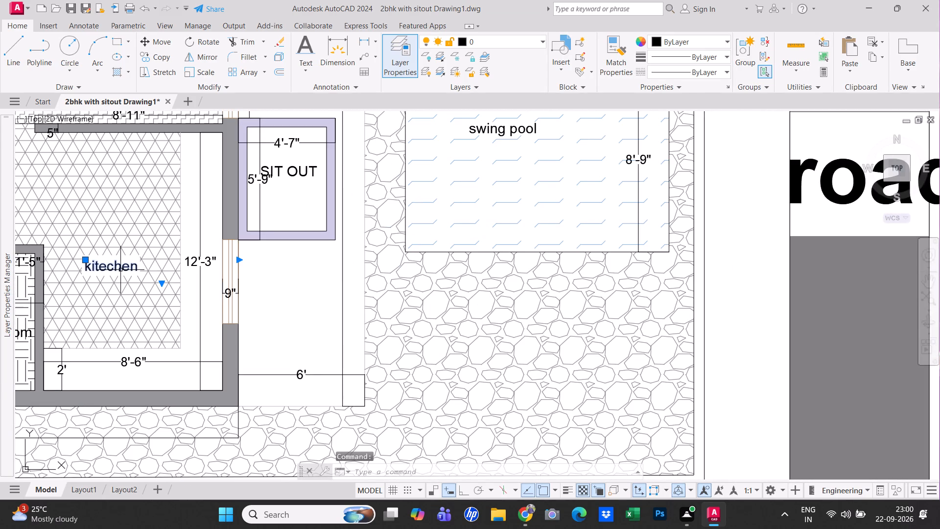
key("ctrl+c")
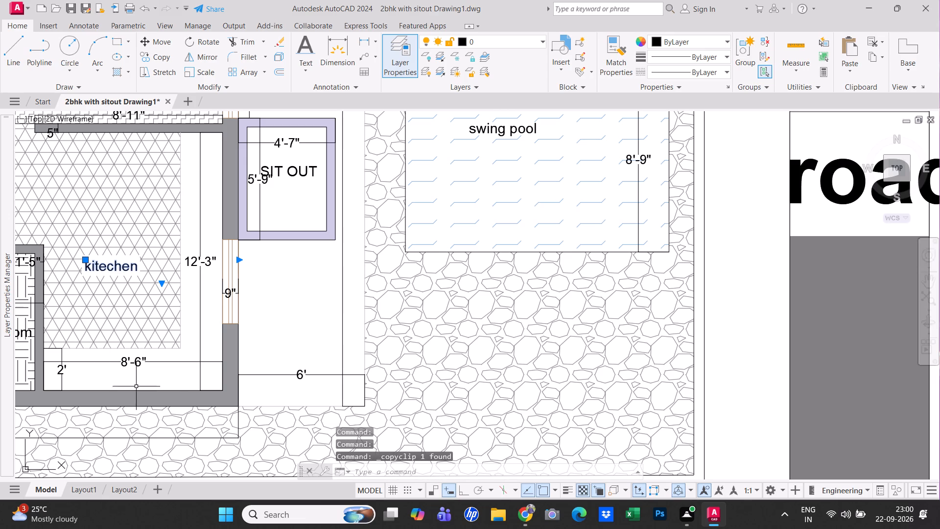
key("ctrl+v")
left_click(124, 376, "ctrl")
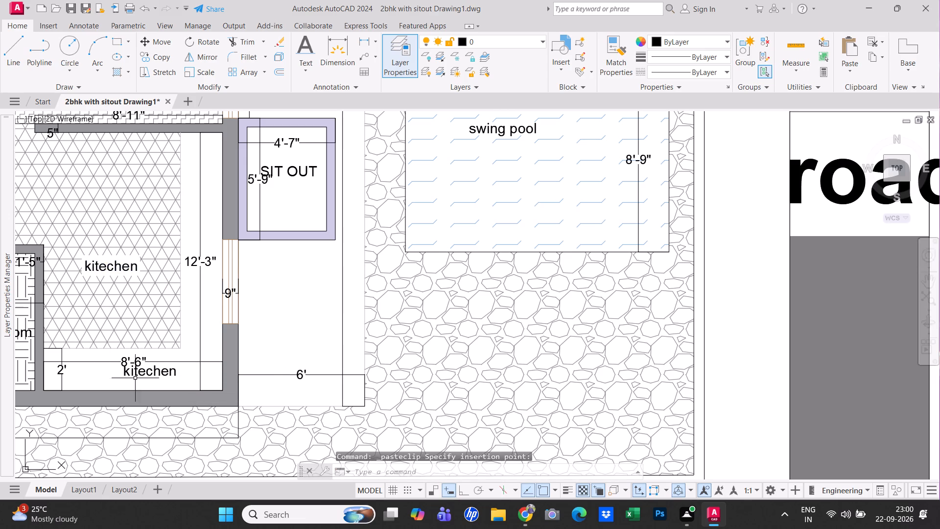
Extend the copied label's text in the counter strip to read "kitechen PLATFORM".
double_click(153, 374)
left_click(184, 372)
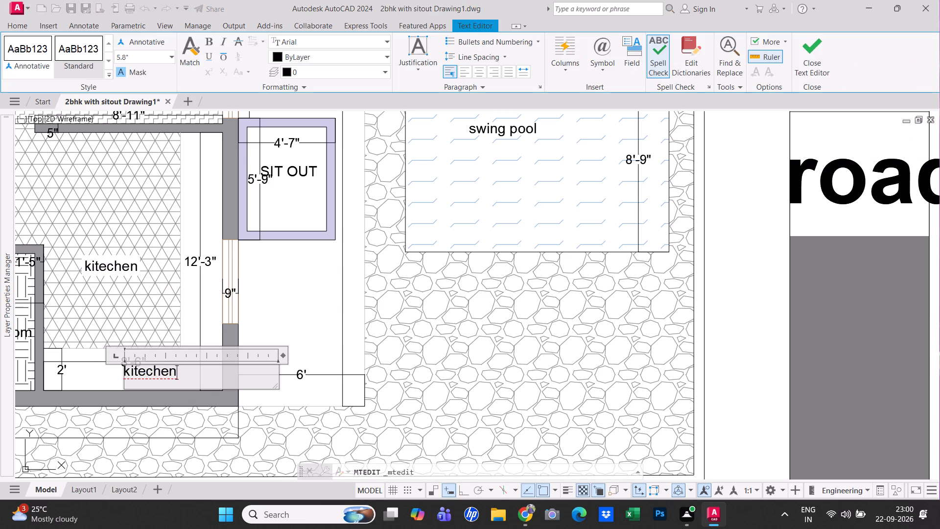
key("ctrl+space")
key("space")
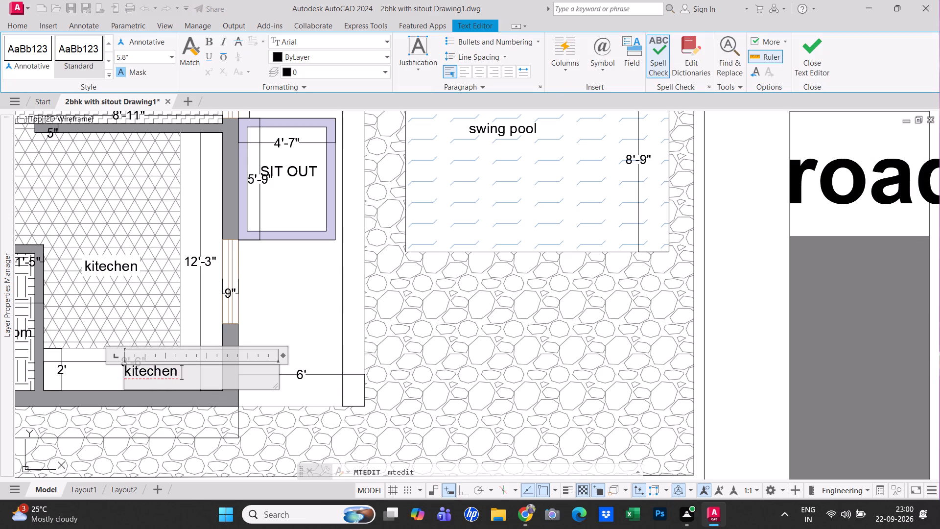
type("PLATFOR")
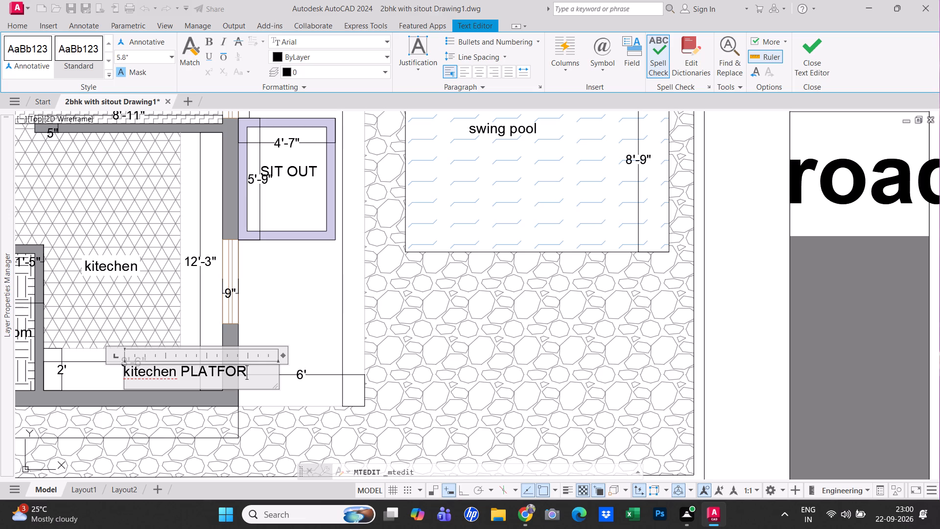
key("m")
left_click(287, 319)
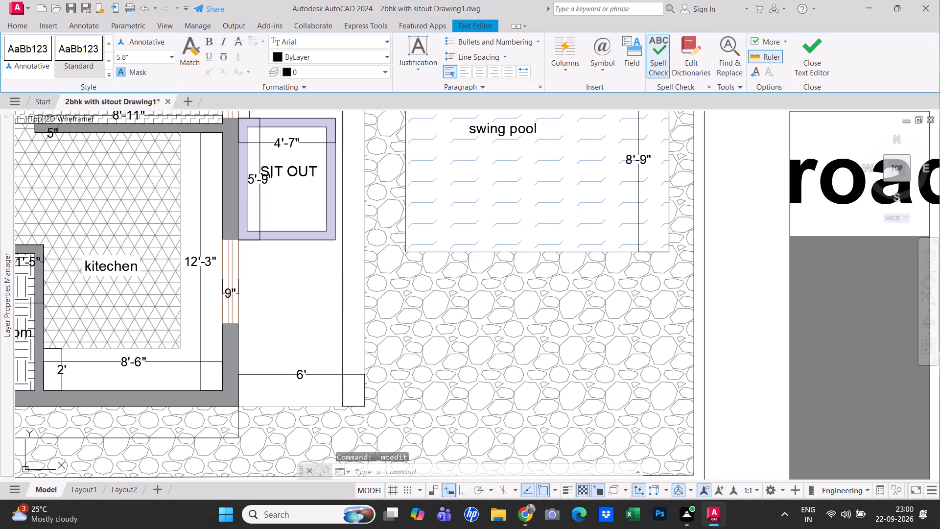
Move the "kitechen PLATFORM" label about 2'-4" to the left so it fits within the counter strip.
left_click(175, 377)
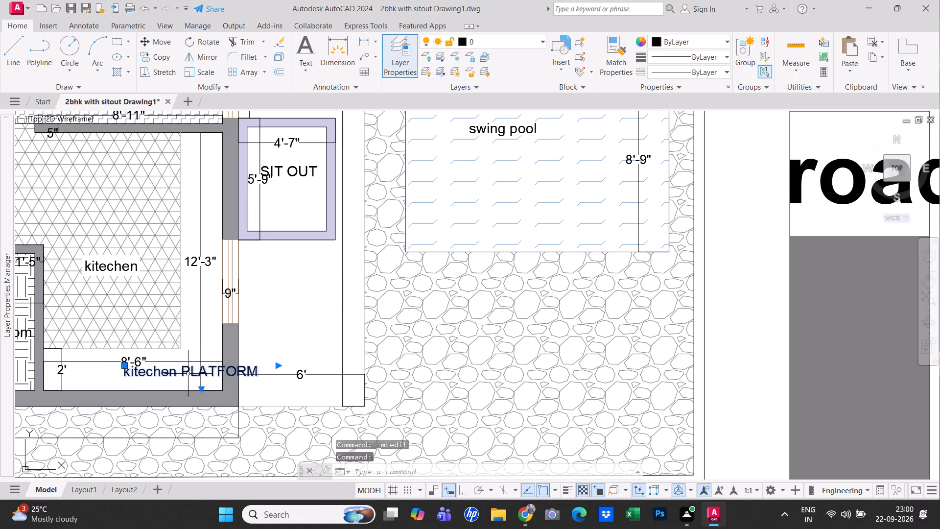
left_click(125, 367)
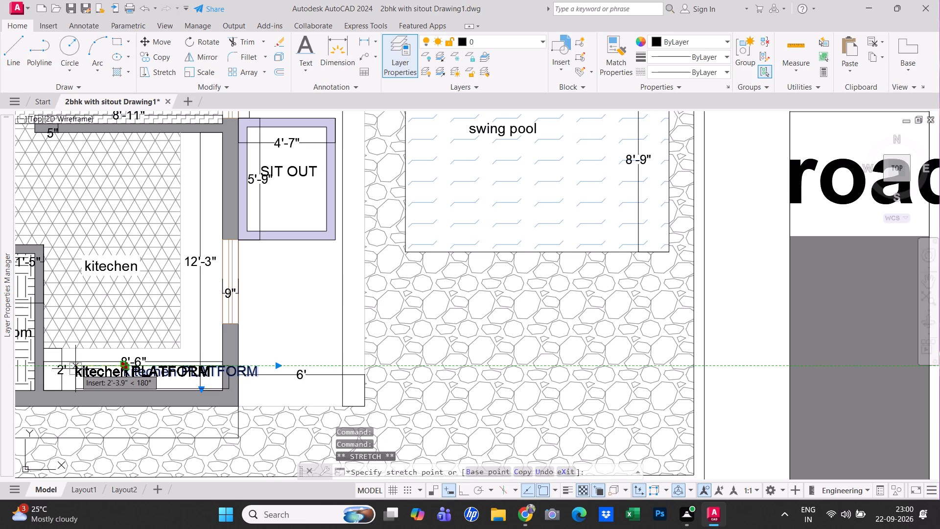
left_click(75, 368)
key("Escape")
key("grave")
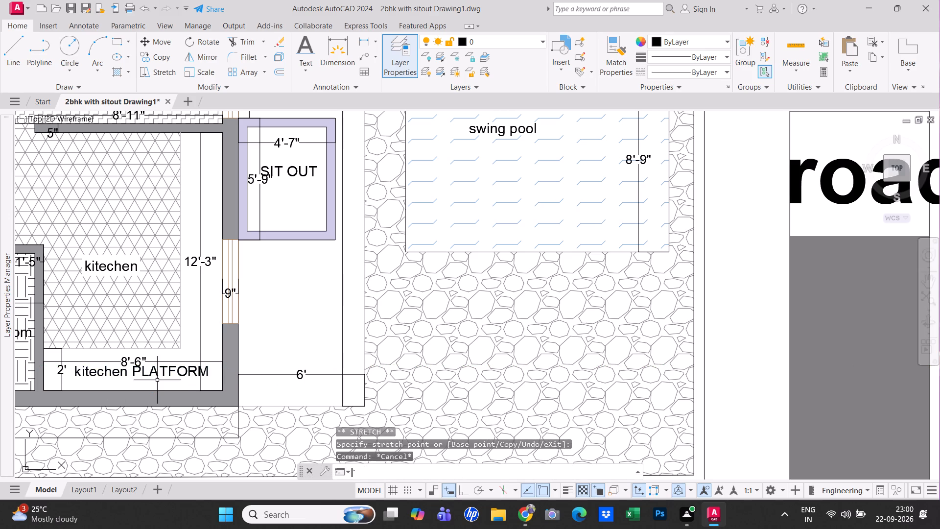
key("Escape")
key("Escape")
key("Escape")
key("Escape")
key("Escape")
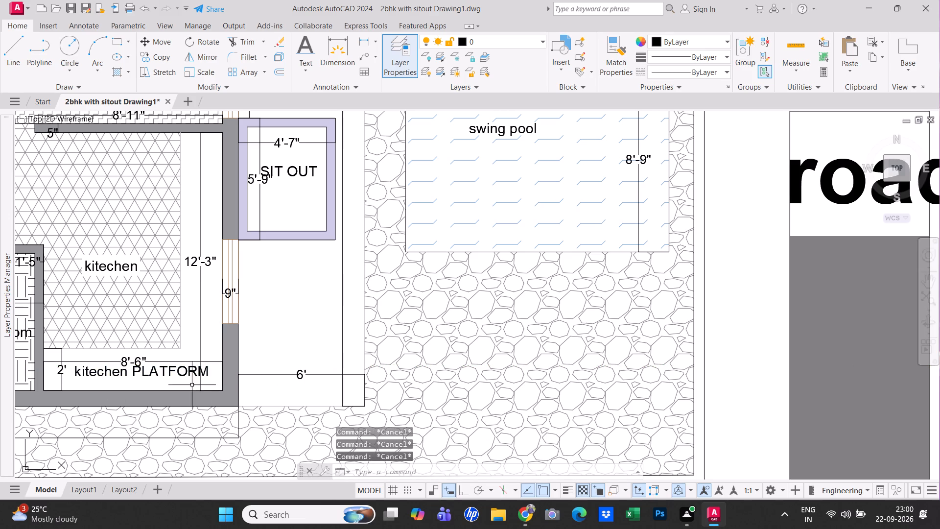
key("Escape")
key("Escape")
scroll(218, 386, "down", 2)
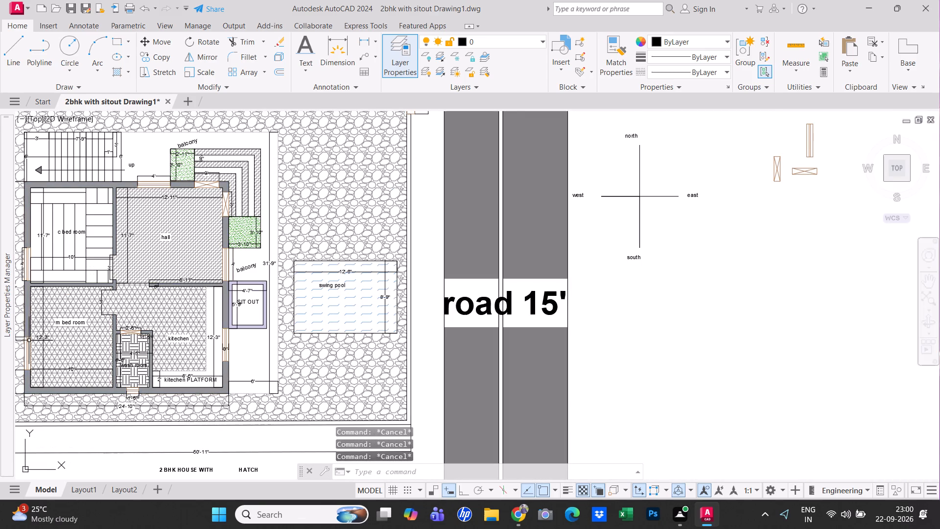
Review the site plan from the kitchen and drawing title up to the roads and entrance gate.
scroll(136, 369, "down", 1)
scroll(195, 442, "up", 2)
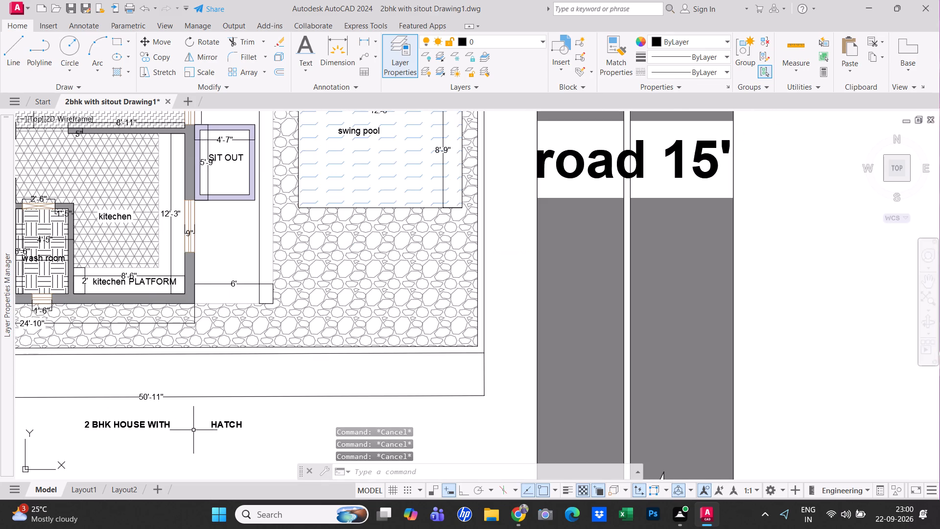
scroll(195, 424, "down", 3)
scroll(245, 241, "up", 1)
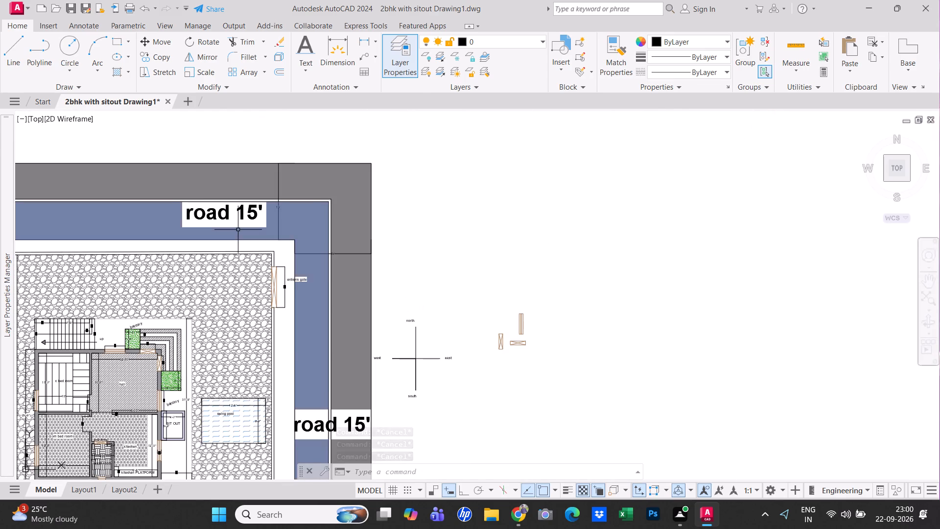
scroll(238, 229, "up", 1)
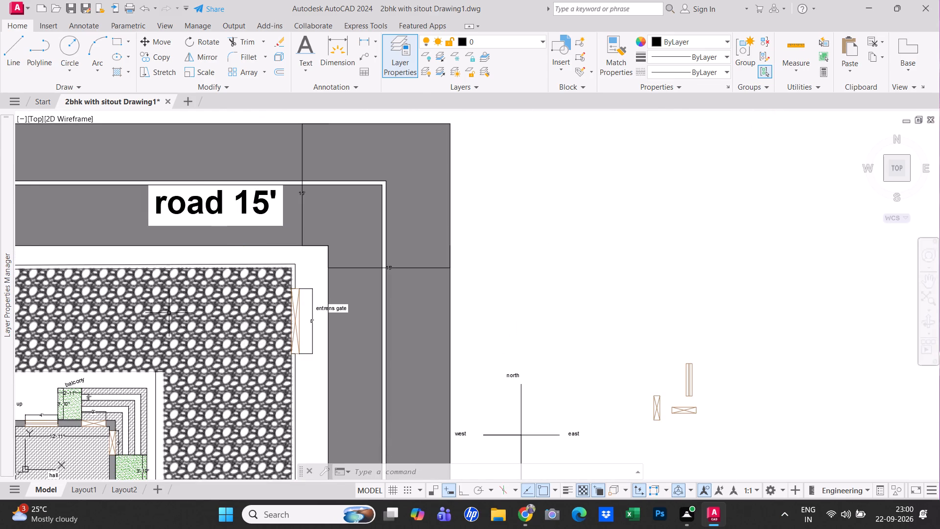
middle_click_drag(82, 406, 184, 401)
scroll(184, 401, "down", 1)
key("Escape")
key("Escape")
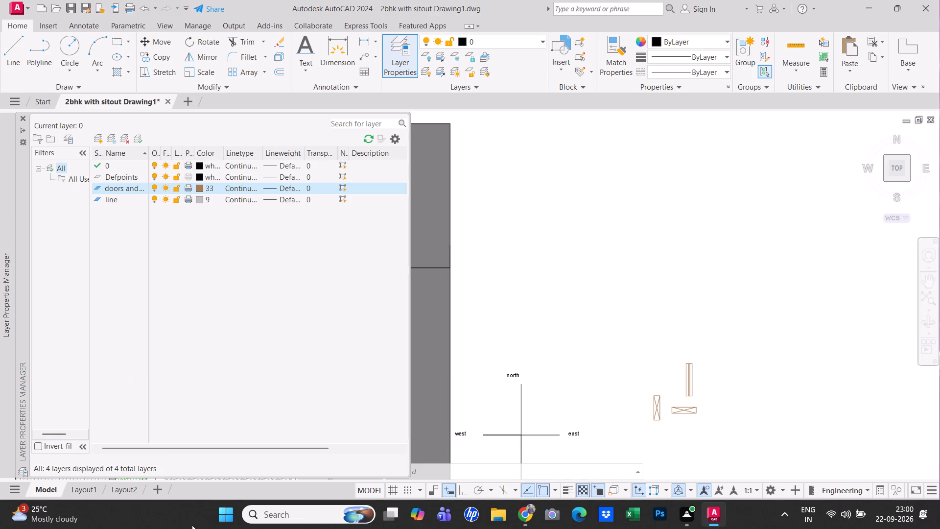
Create a new layer named F and assign it index colour 45.
left_click(102, 142)
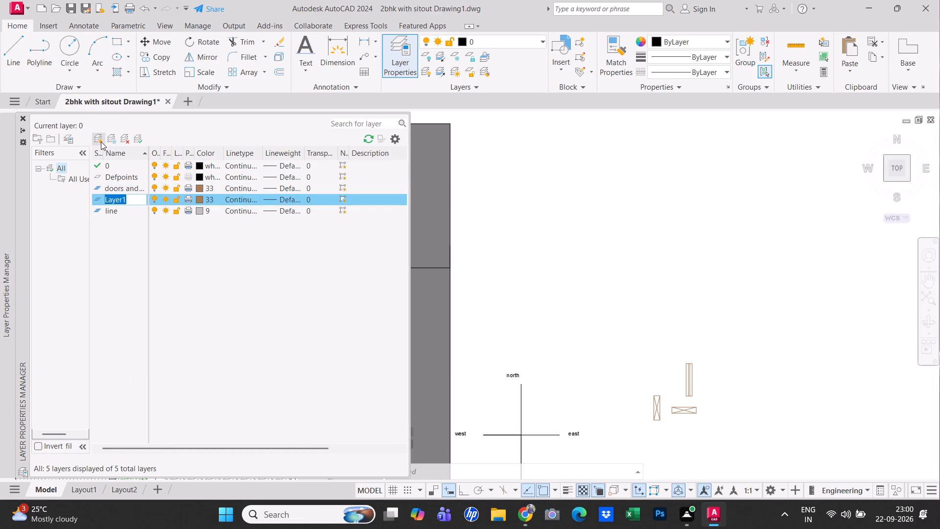
key("BackSpace")
key("f")
left_click(200, 197)
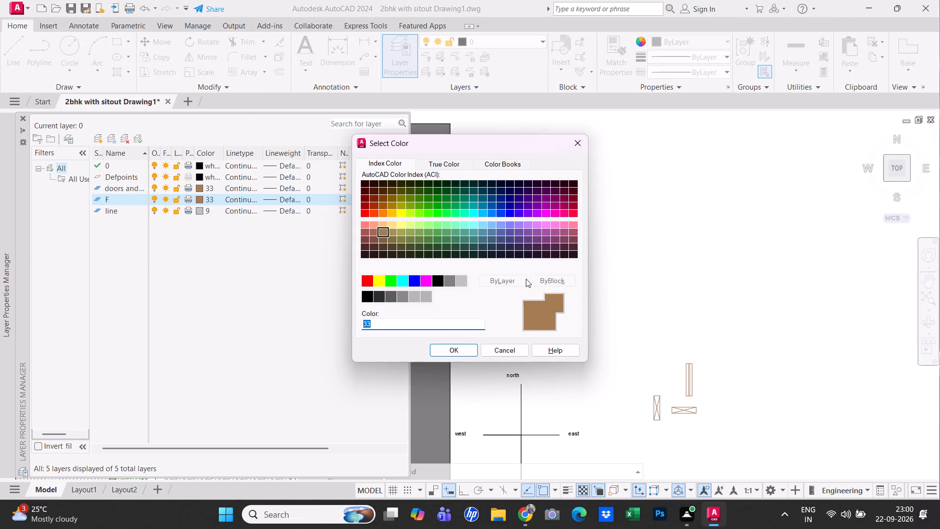
left_click(394, 239)
left_click(462, 347)
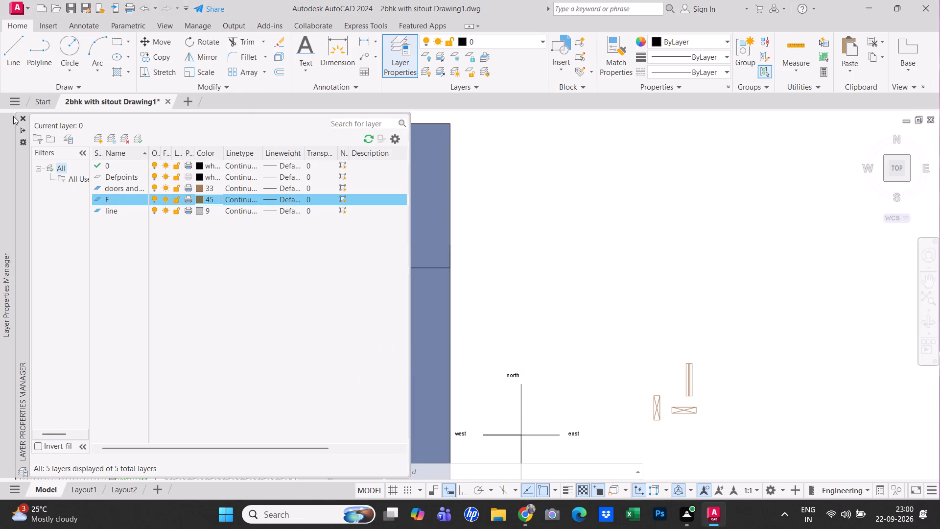
left_click(26, 120)
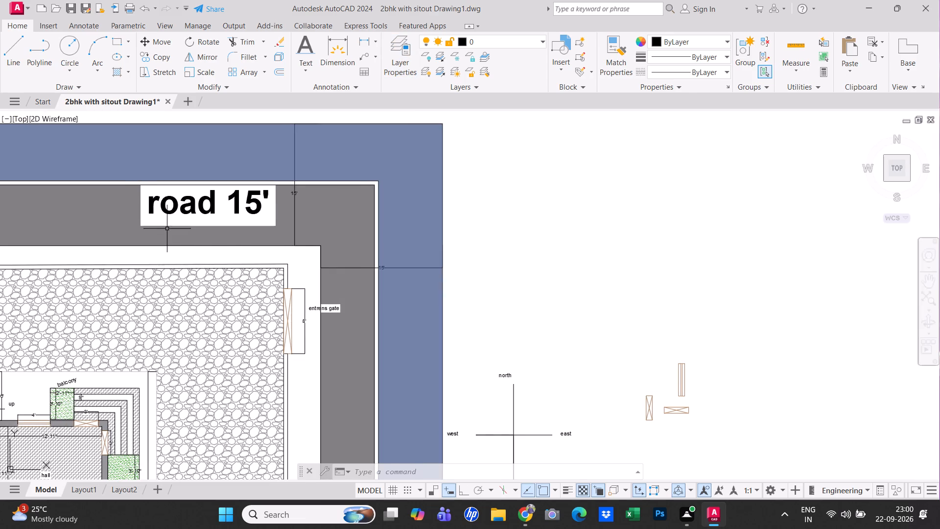
Dimension the full length of the plot's north boundary line, placing the dimension just above it.
scroll(214, 300, "down", 2)
middle_click_drag(212, 353, 317, 325)
scroll(217, 279, "up", 1)
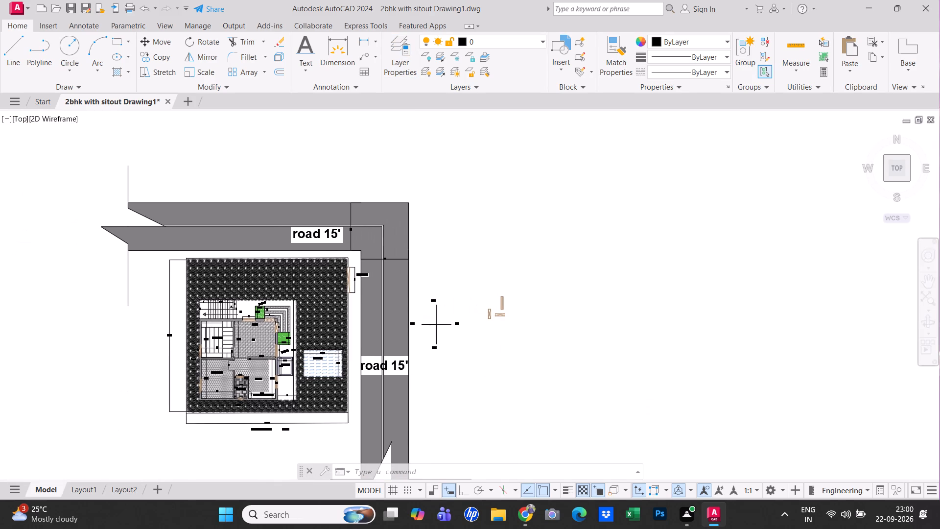
scroll(293, 419, "up", 1)
middle_click_drag(292, 419, 366, 388)
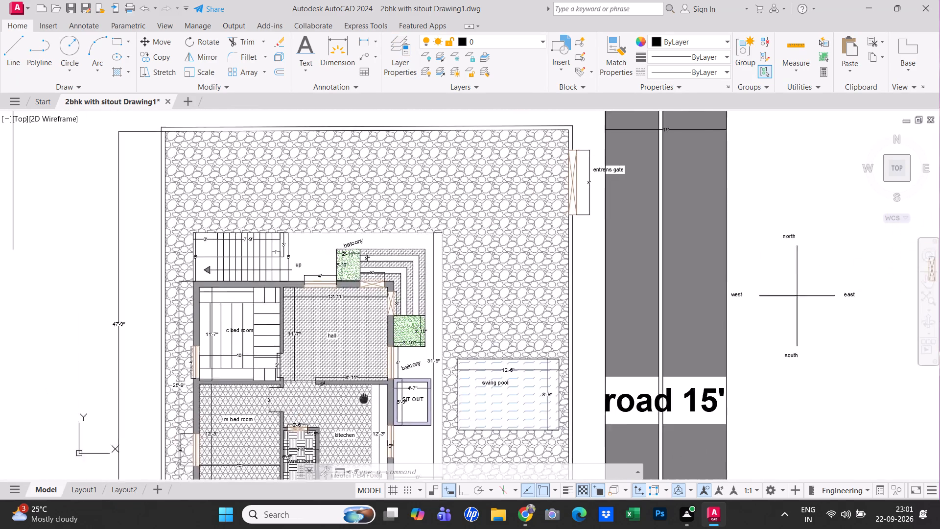
scroll(367, 373, "down", 1)
middle_click_drag(367, 377, 369, 331)
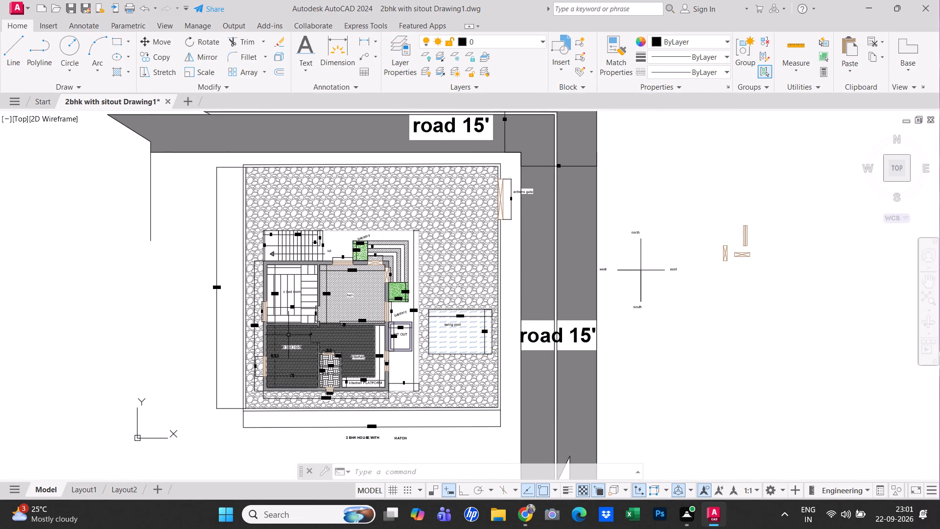
scroll(288, 335, "up", 1)
middle_click_drag(288, 349, 308, 469)
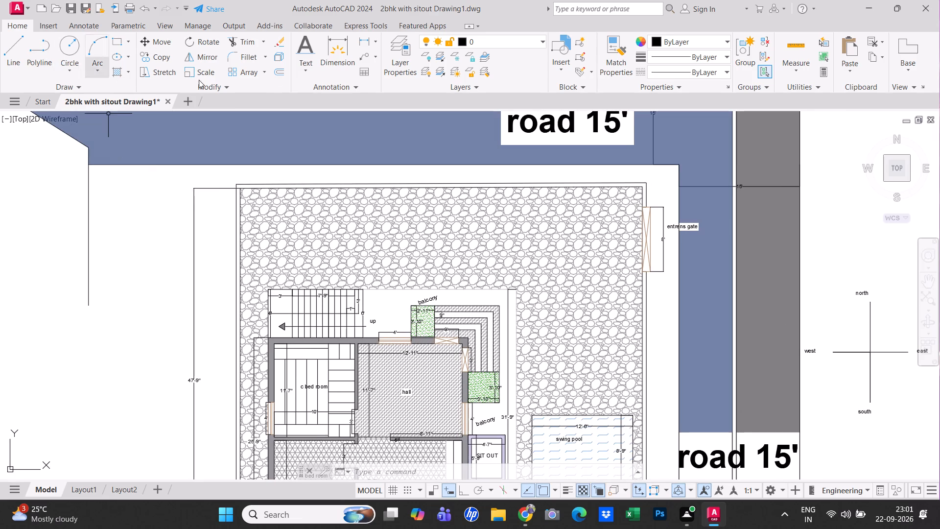
left_click(344, 47)
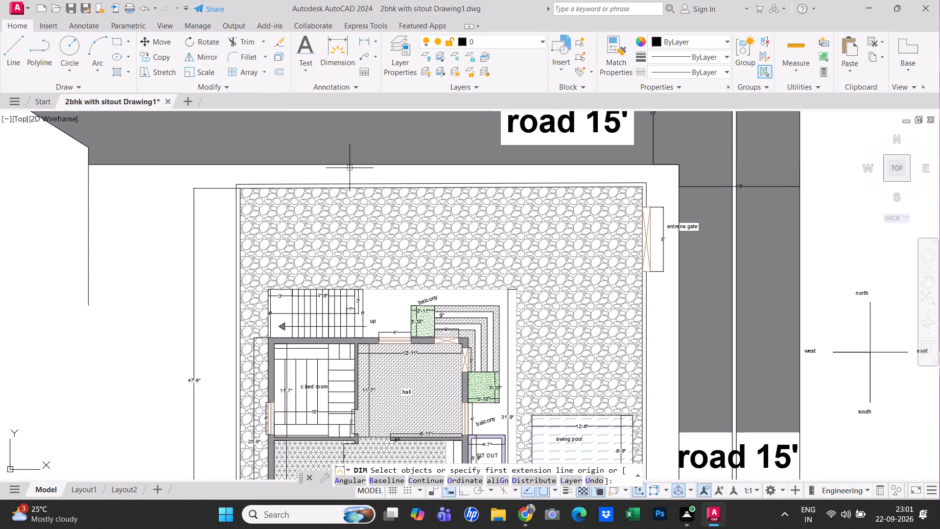
left_click(352, 183)
left_click(351, 176)
Dimension the open gap from the staircase's upper-left corner straight up to the plot's inner north boundary.
scroll(394, 208, "down", 2)
scroll(381, 223, "up", 2)
scroll(286, 262, "up", 1)
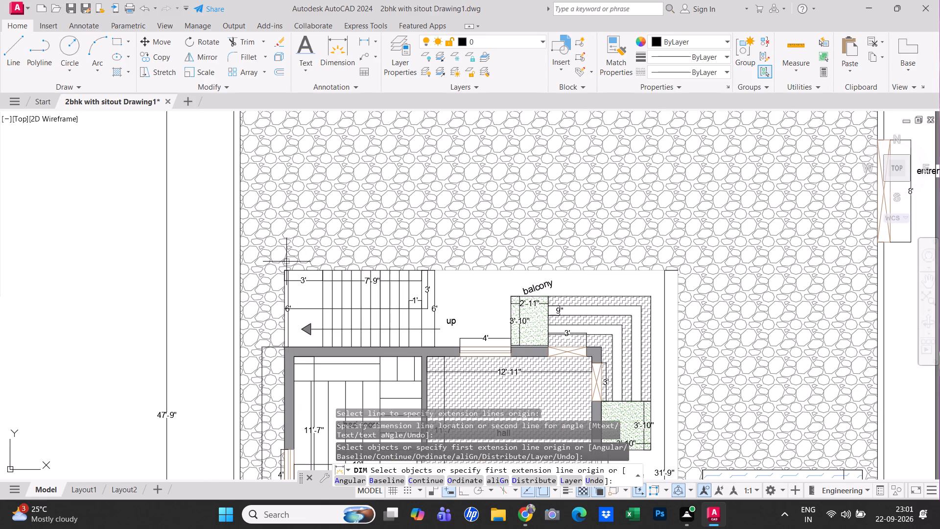
left_click(284, 271)
middle_click_drag(301, 289, 294, 422)
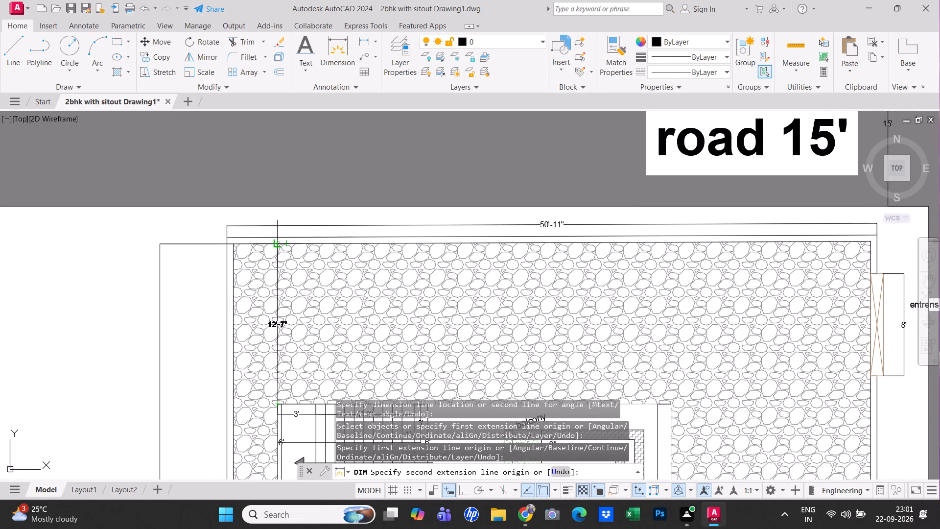
left_click(278, 242)
left_click(293, 245)
Dimension the gap from the staircase's upper-left corner to the plot's west boundary, placing the dimension above the stair edge.
middle_click_drag(279, 320, 282, 191)
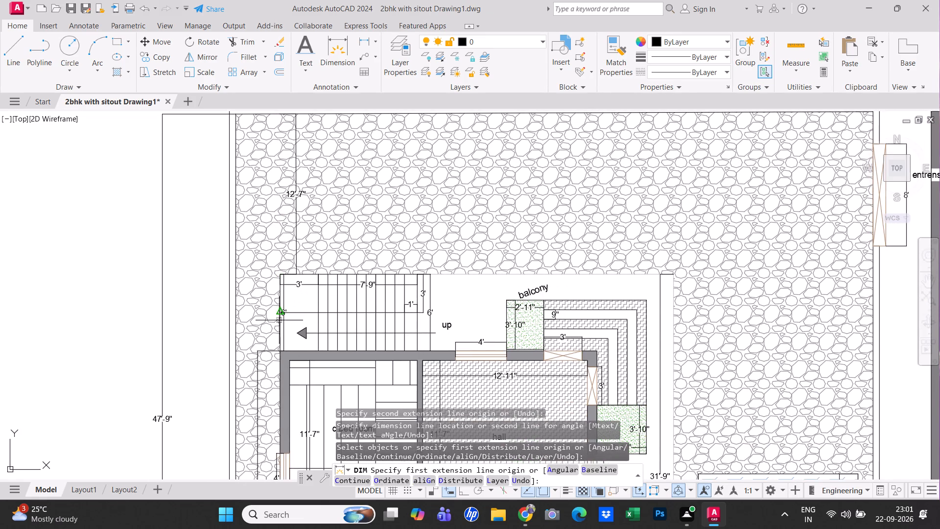
scroll(290, 367, "up", 2)
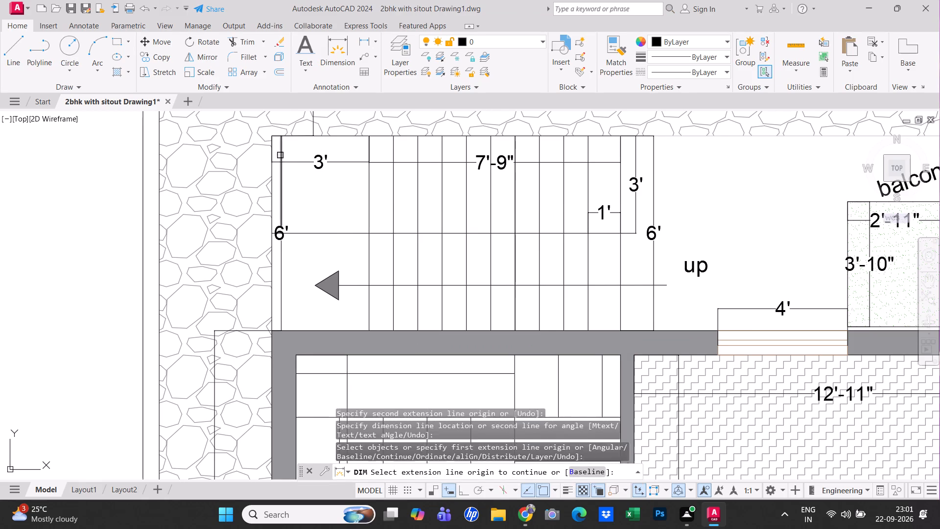
middle_click_drag(280, 162, 313, 268)
left_click(305, 240)
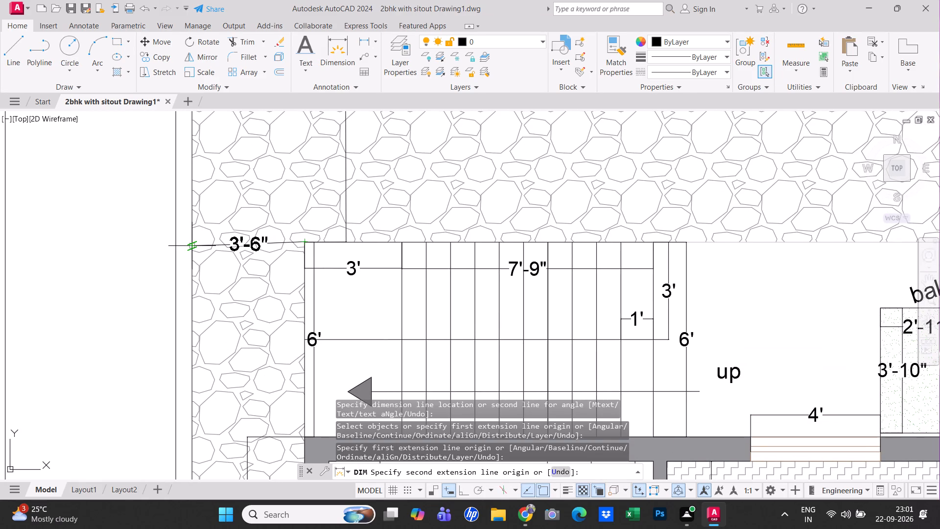
left_click(189, 245)
left_click(211, 216)
Dimension the gap from the m bed room's outer lower-left corner to the plot's south boundary, placing it west of the corner.
scroll(213, 240, "down", 3)
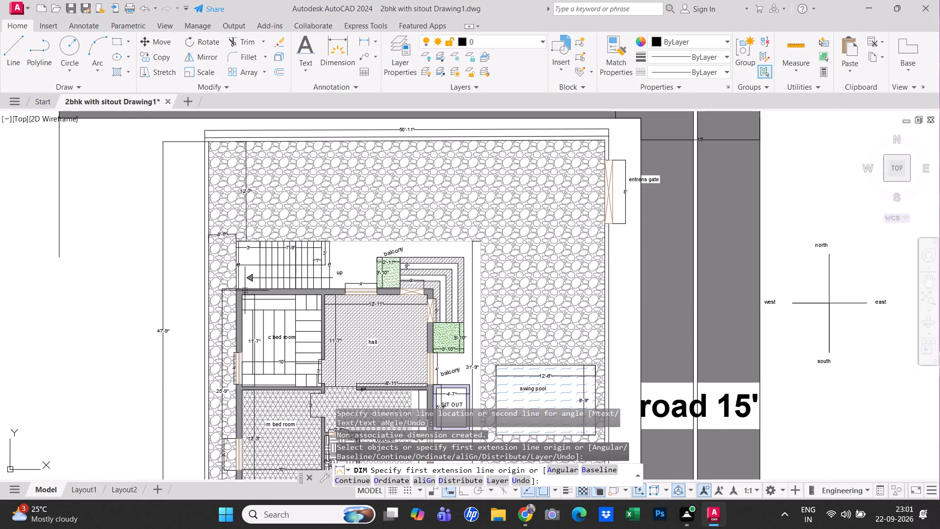
middle_click_drag(254, 313, 240, 161)
scroll(248, 305, "up", 2)
middle_click_drag(216, 364, 253, 274)
left_click(235, 274)
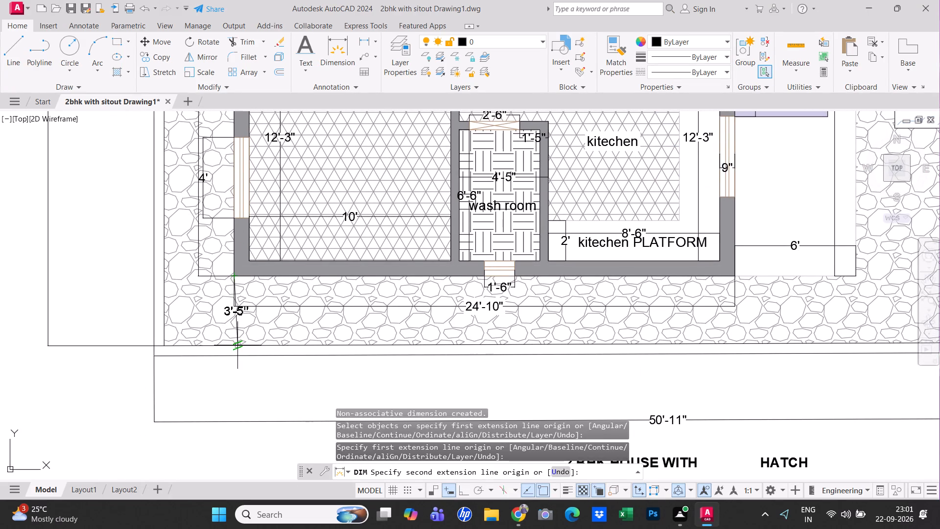
left_click(235, 346)
left_click(213, 338)
Dimension the gap from the kitchen's outer lower-right corner to the plot's south boundary, placing it east of the corner.
middle_click_drag(262, 336, 163, 335)
middle_click_drag(528, 327, 342, 329)
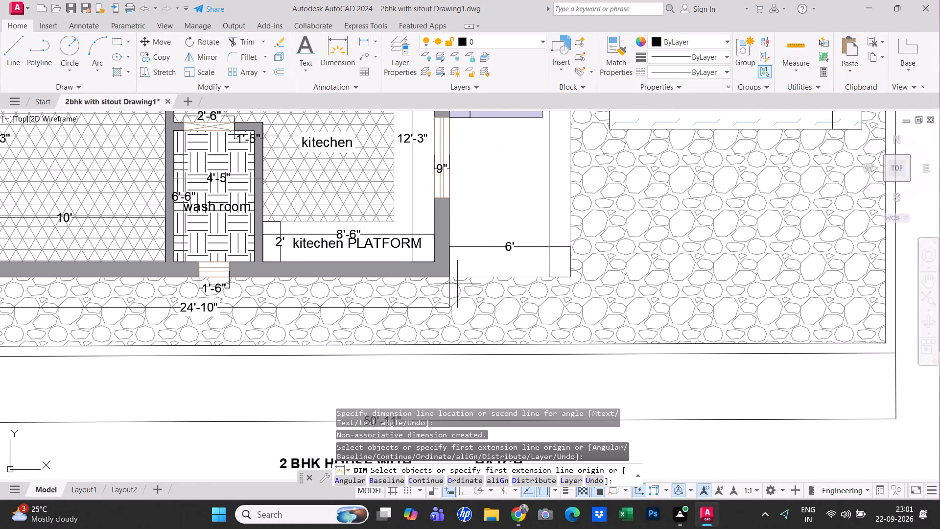
left_click(451, 278)
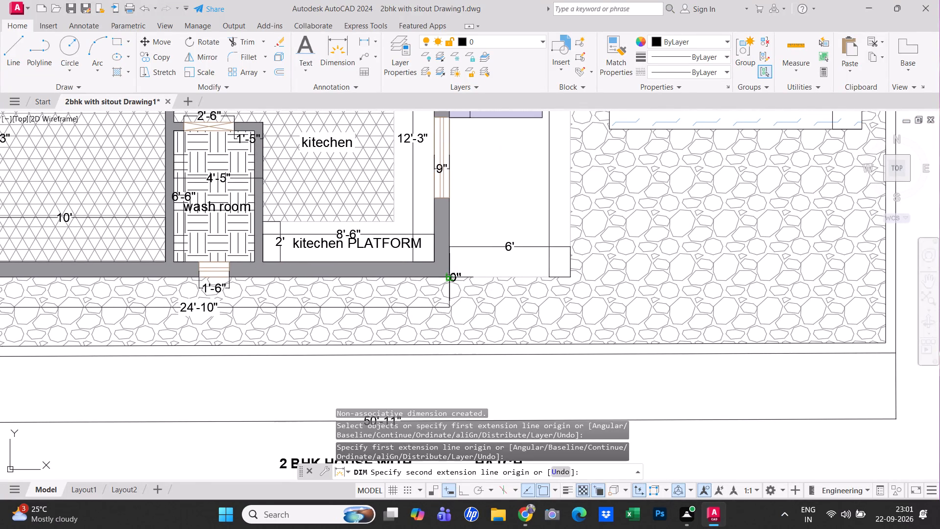
left_click(448, 345)
left_click(489, 334)
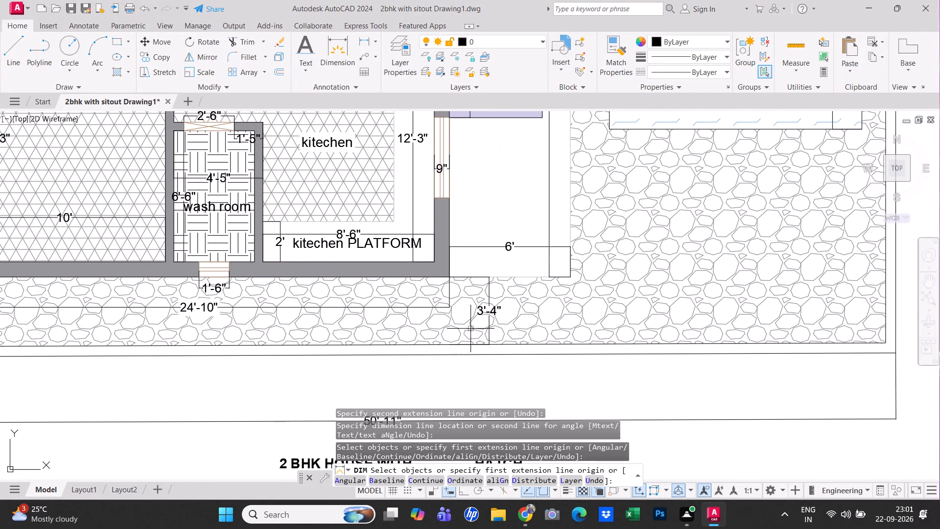
Dimension the gap from the lower-right corner of the 6' side strip to the plot's inner east boundary, placing it just above.
middle_click_drag(469, 334, 309, 342)
scroll(333, 353, "down", 2)
middle_click_drag(346, 304, 344, 316)
scroll(343, 316, "up", 1)
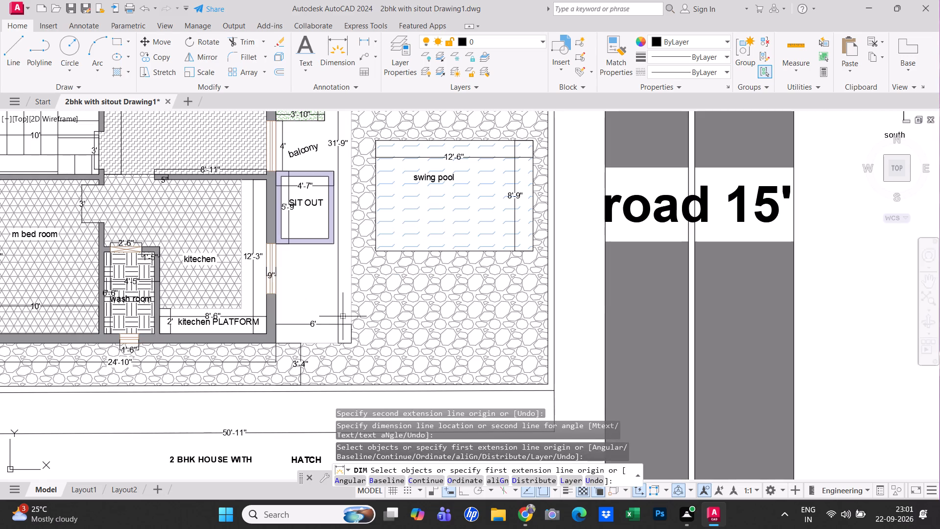
left_click(352, 342)
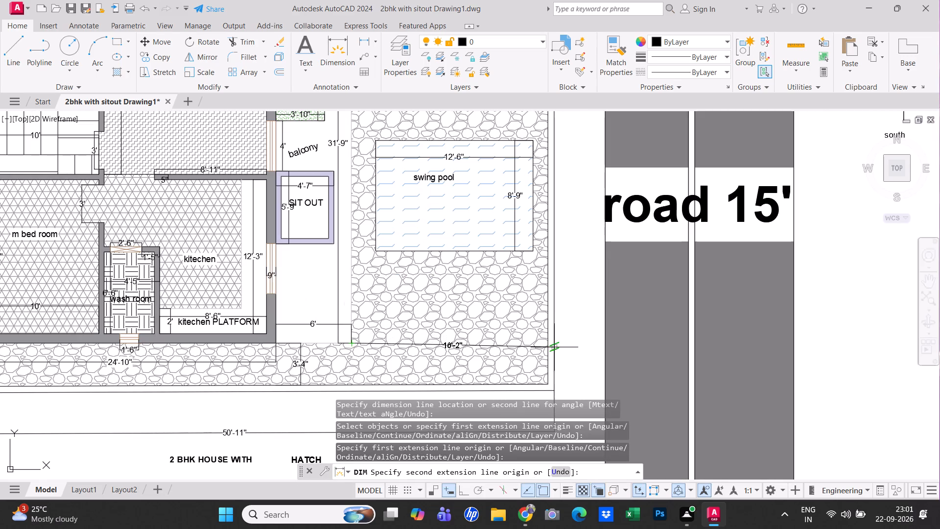
left_click(547, 348)
left_click(548, 326)
Dimension the north edge line of the open area between the staircase and the hatched yard, placing the dimension just above it.
middle_click_drag(453, 333, 459, 377)
scroll(454, 337, "down", 4)
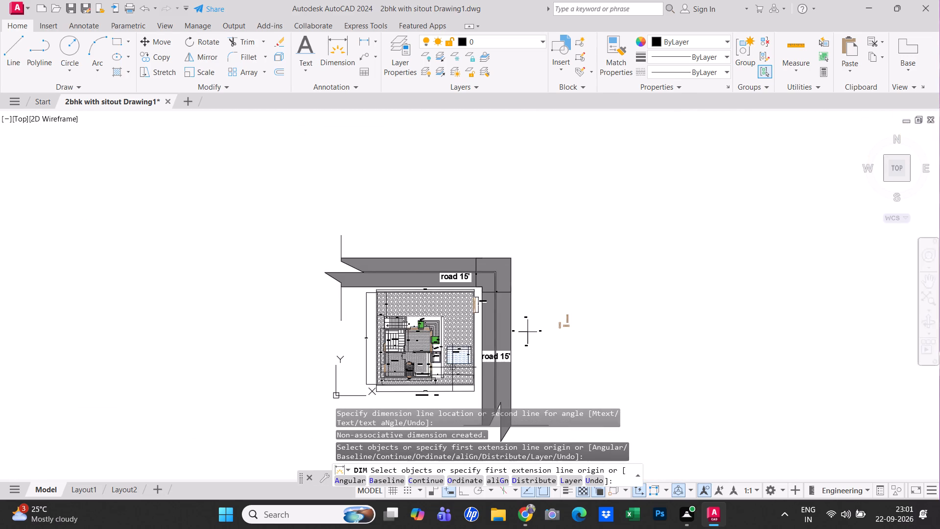
scroll(449, 279, "up", 2)
middle_click_drag(437, 331, 425, 256)
scroll(365, 303, "up", 2)
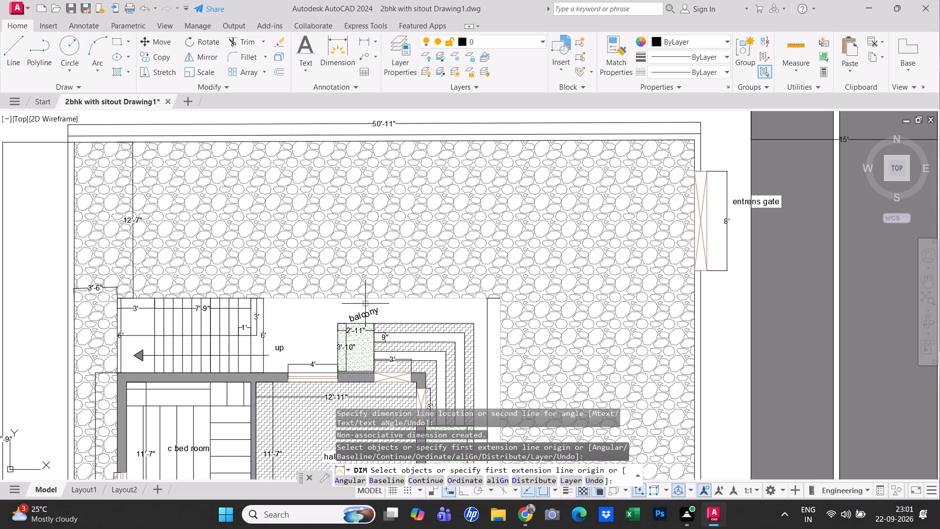
scroll(317, 325, "up", 1)
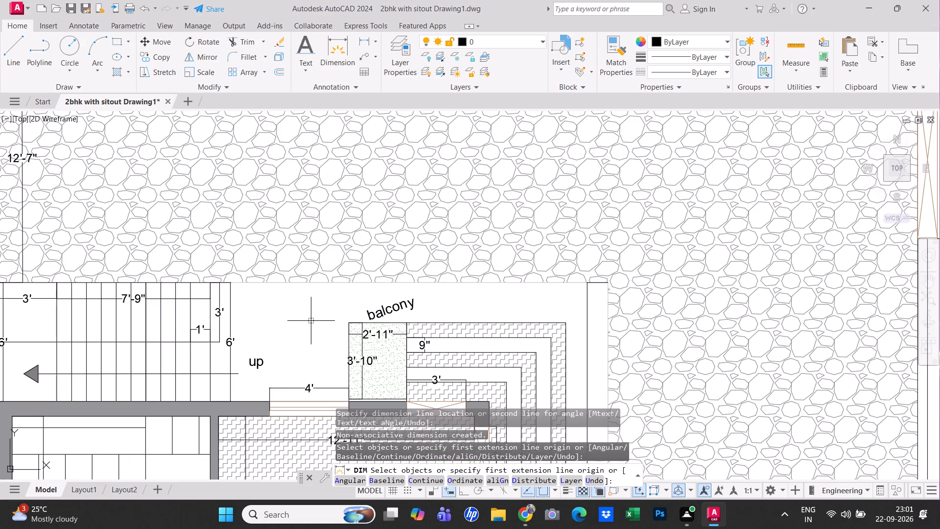
left_click(252, 284)
left_click(258, 273)
scroll(448, 283, "down", 1)
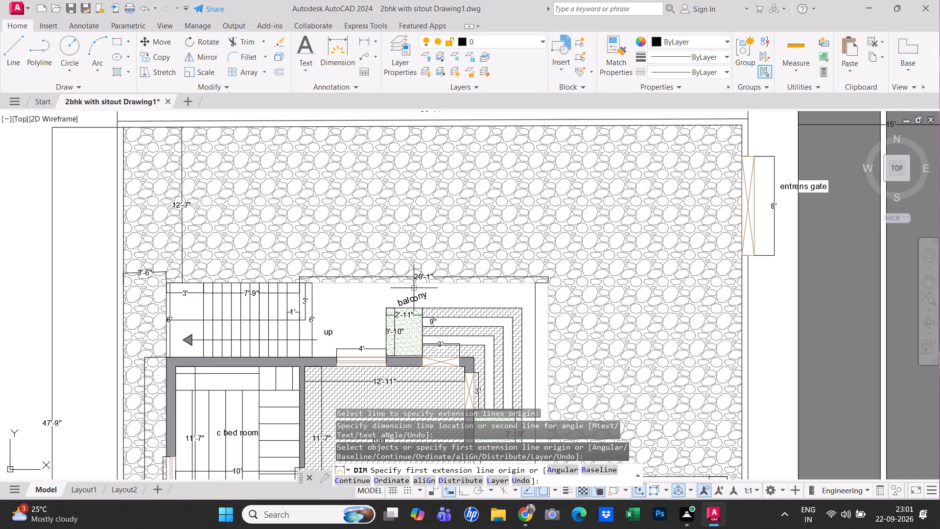
scroll(342, 334, "down", 1)
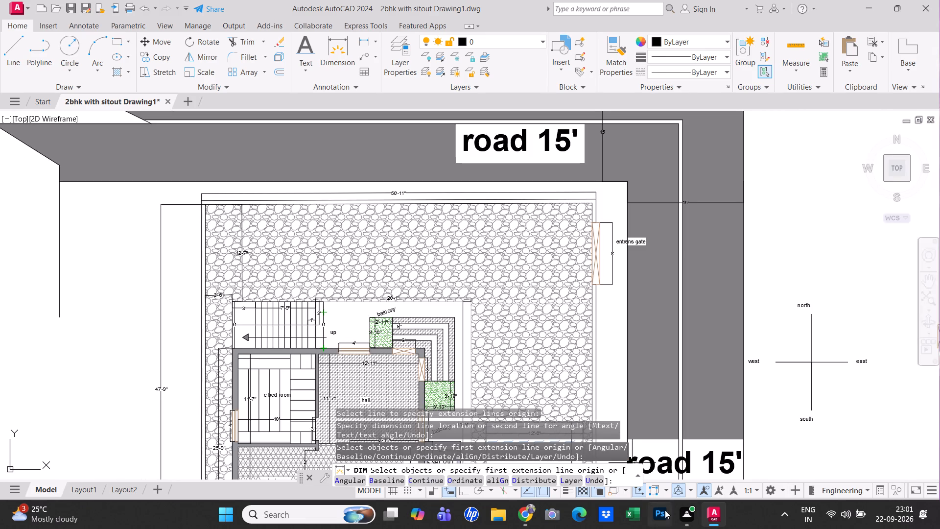
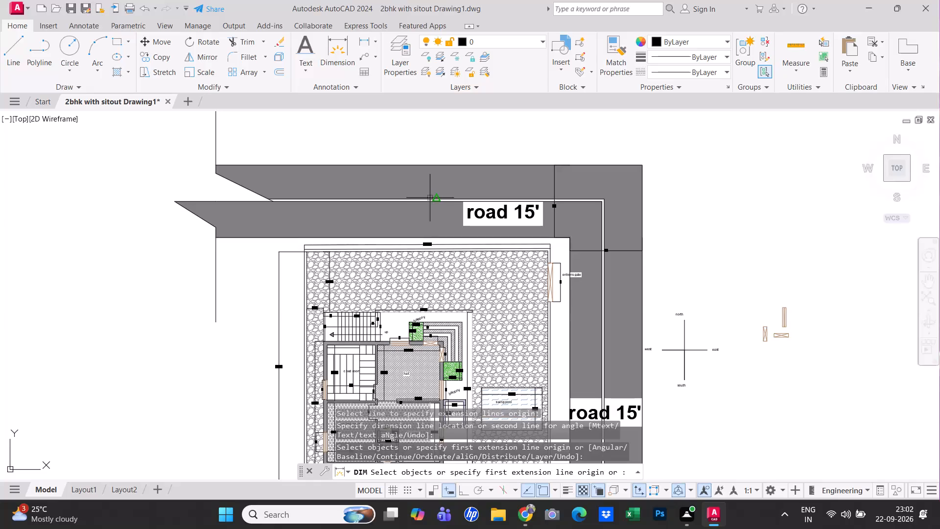
End the dimensioning command and examine the 2BHK site plan, including the roads, balcony steps, rooms and pool.
scroll(318, 171, "up", 1)
middle_click_drag(251, 215, 273, 166)
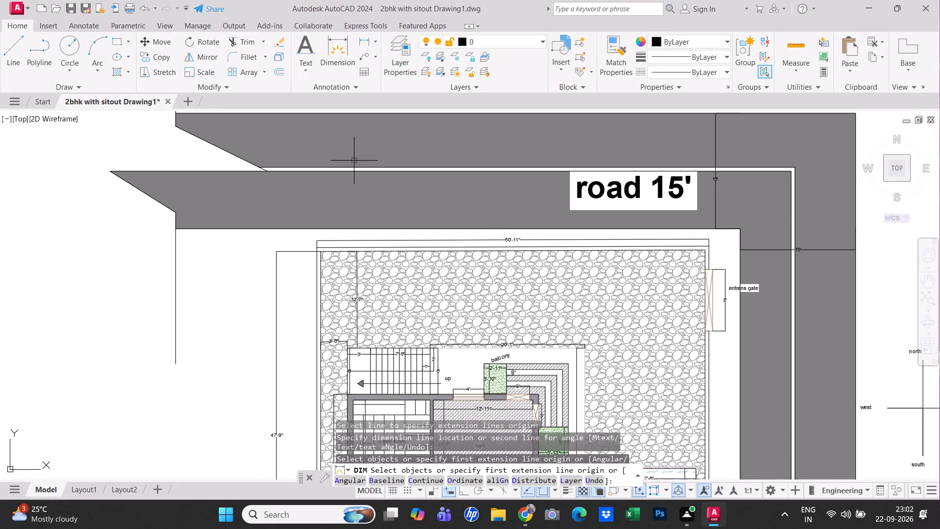
key("Escape")
scroll(424, 216, "down", 2)
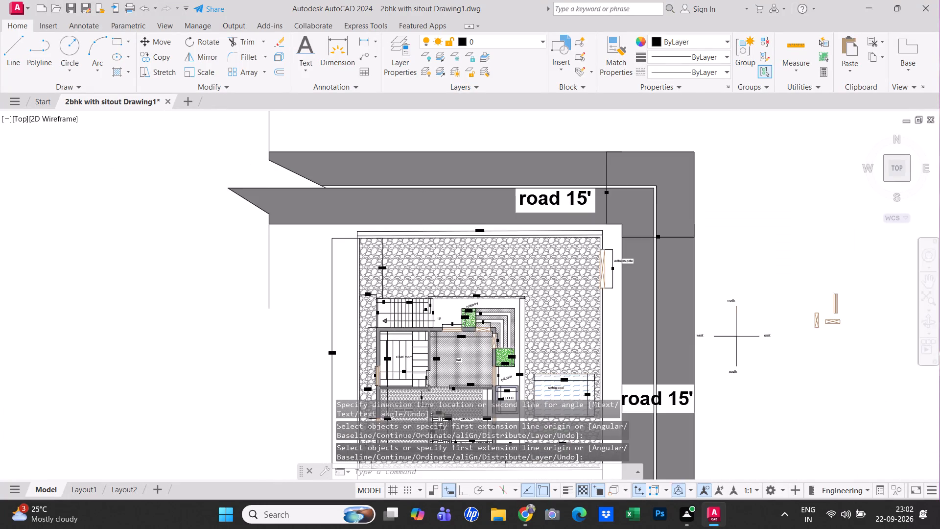
middle_click_drag(480, 292, 448, 274)
scroll(457, 280, "up", 2)
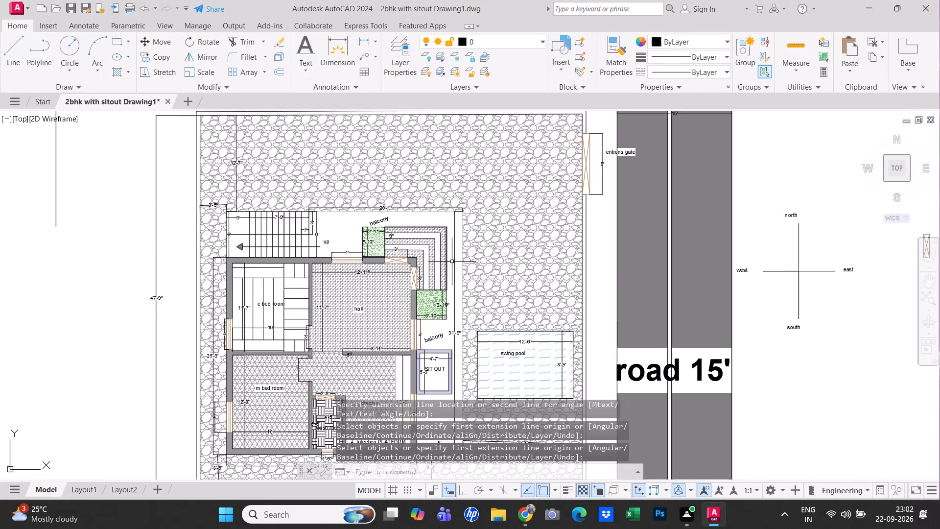
scroll(497, 241, "up", 1)
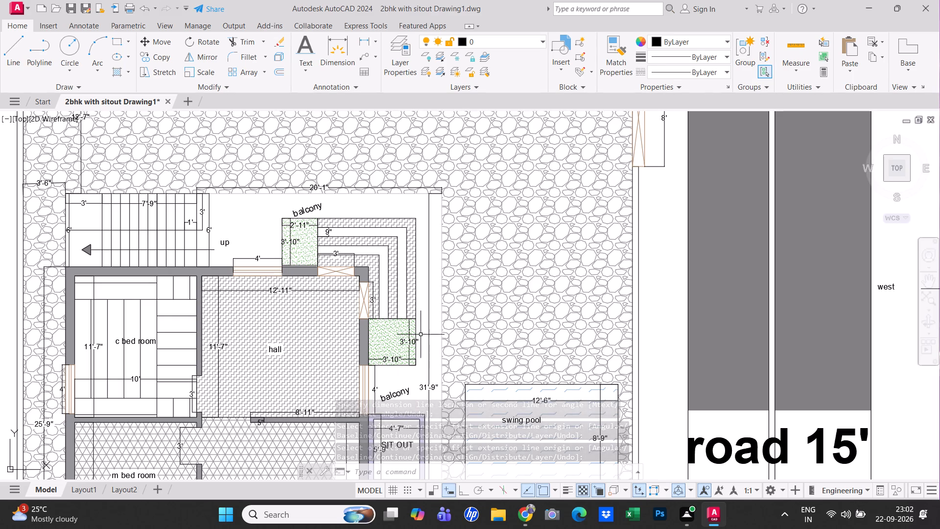
scroll(420, 330, "down", 3)
middle_click_drag(517, 297, 506, 290)
scroll(506, 290, "up", 1)
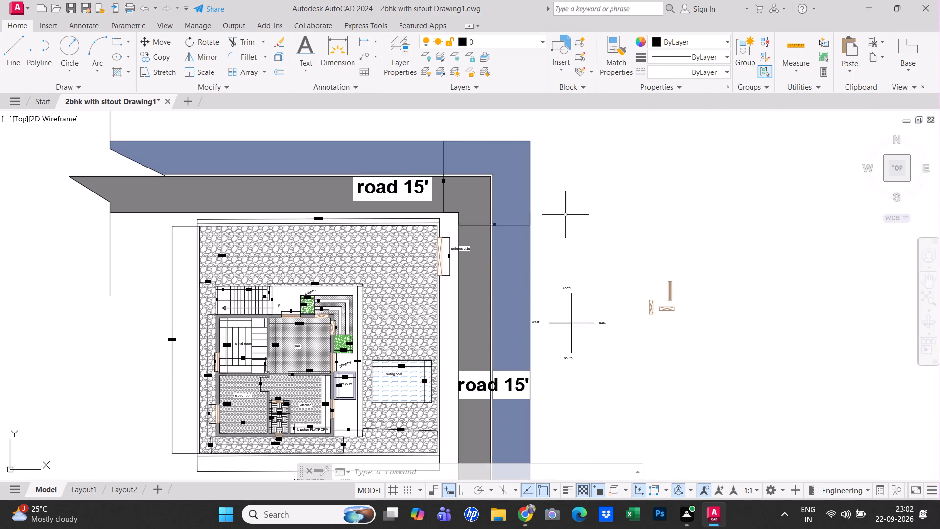
scroll(480, 187, "up", 1)
scroll(275, 357, "up", 1)
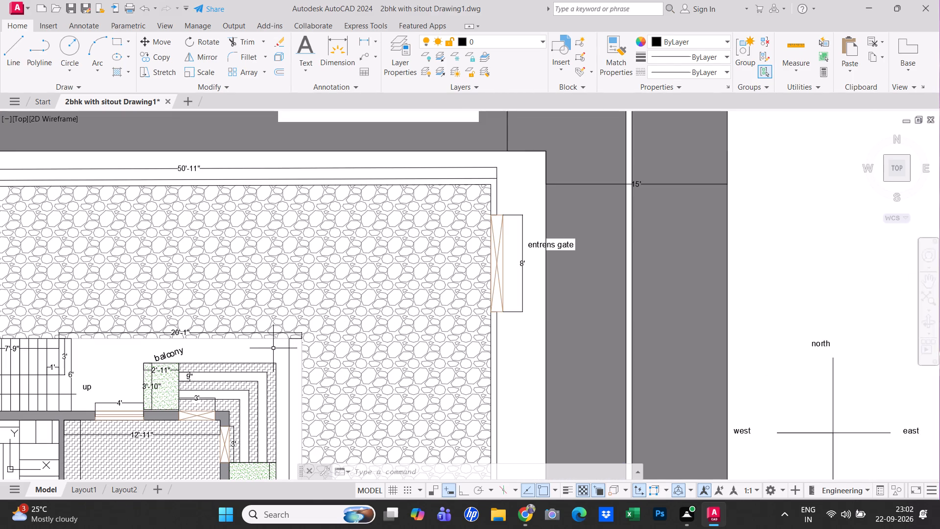
scroll(247, 392, "up", 2)
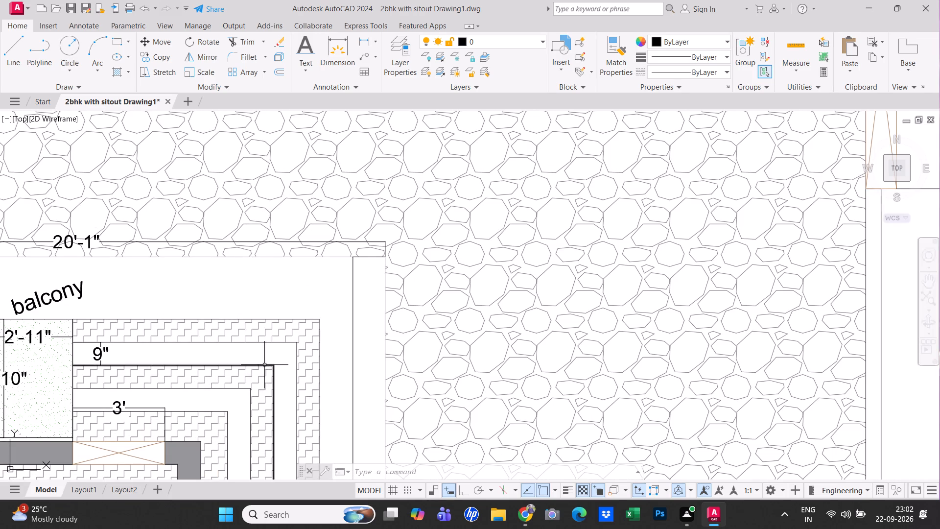
scroll(258, 371, "down", 2)
middle_click_drag(155, 386, 251, 297)
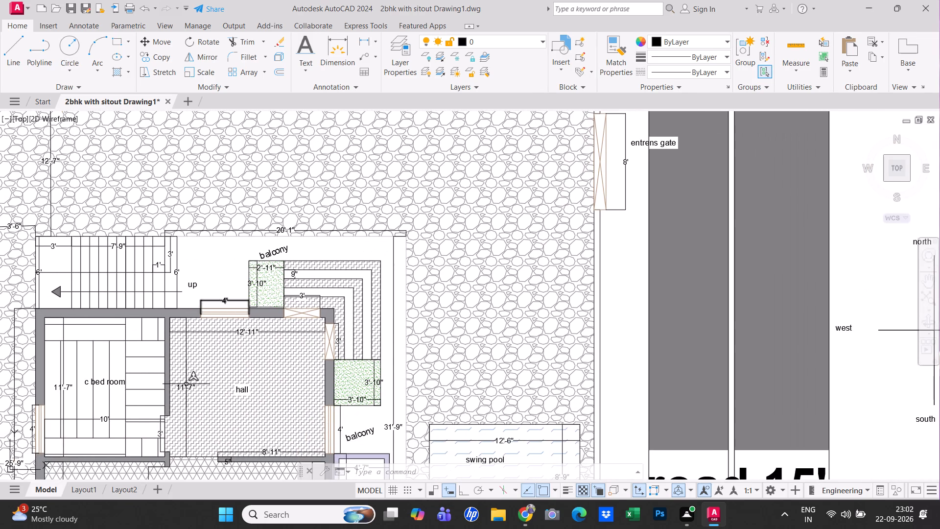
middle_click_drag(229, 331, 261, 305)
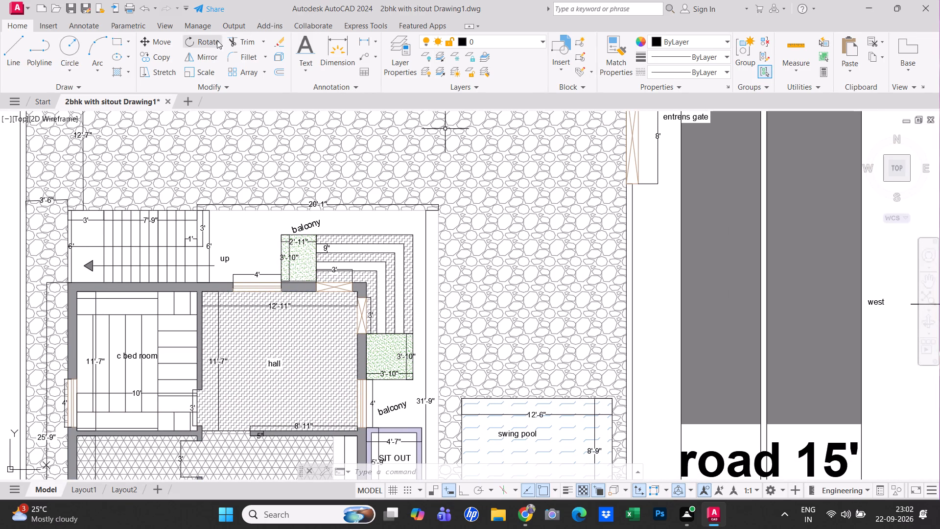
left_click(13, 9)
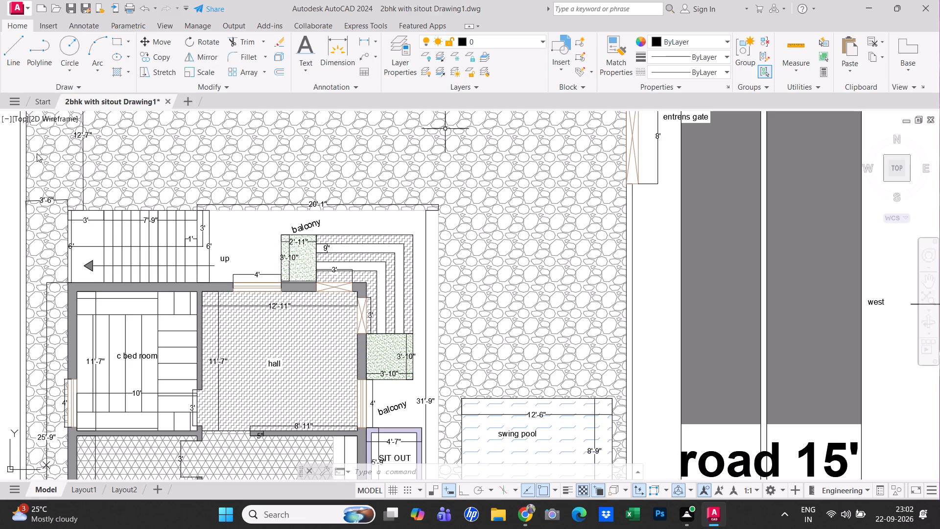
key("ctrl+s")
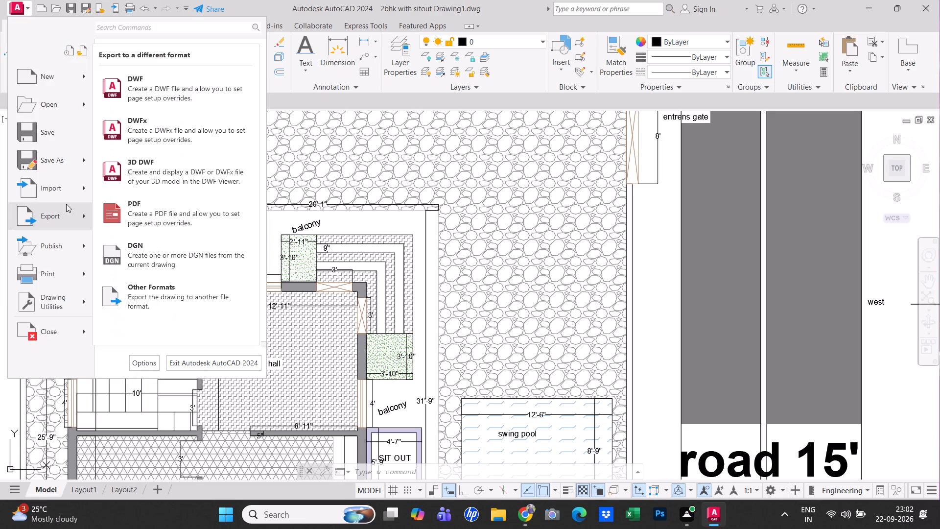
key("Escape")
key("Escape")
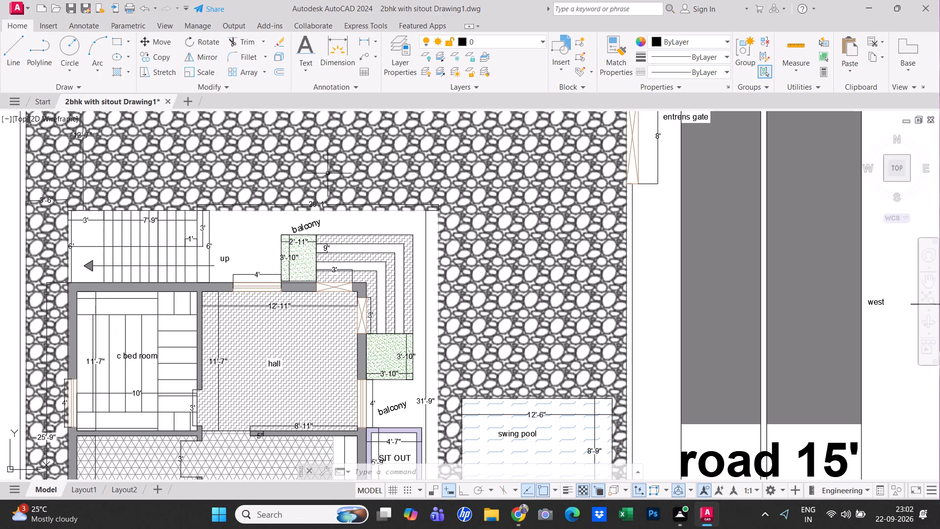
Save the drawing.
key("ctrl+s")
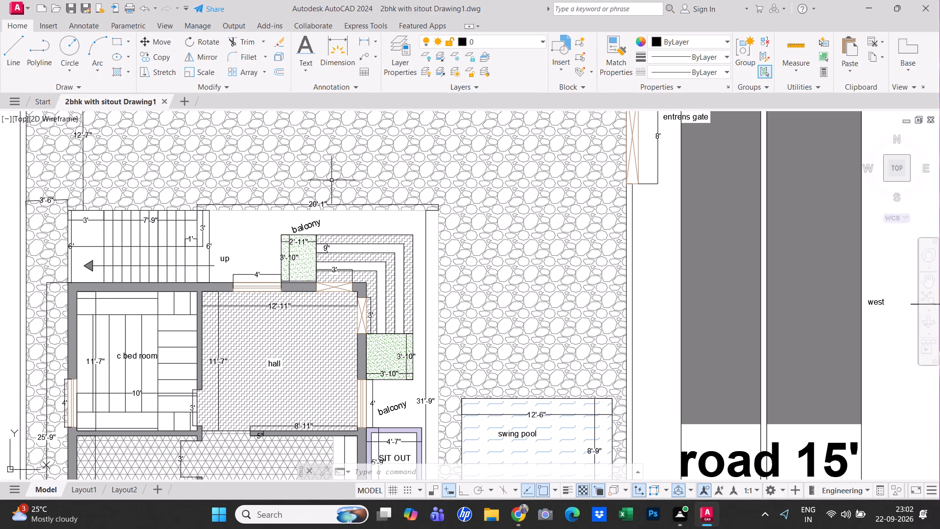
Save a copy of the drawing to the Desktop as 2bhk with sitout Drawing1 in AutoCAD 2018 format.
left_click(16, 17)
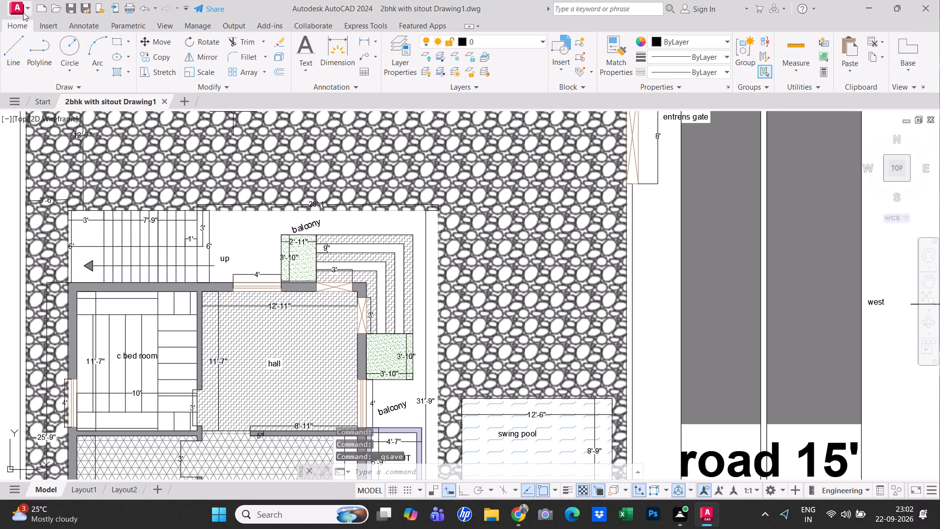
left_click(24, 11)
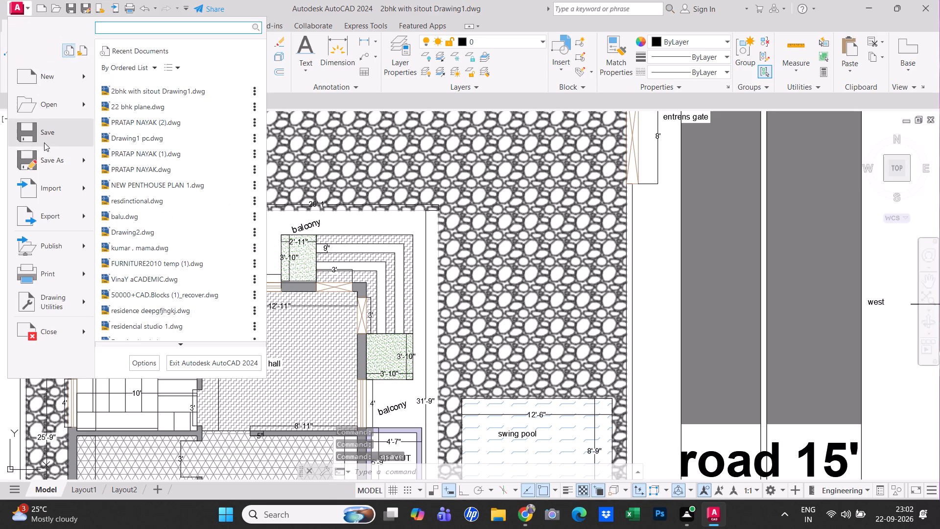
left_click(50, 156)
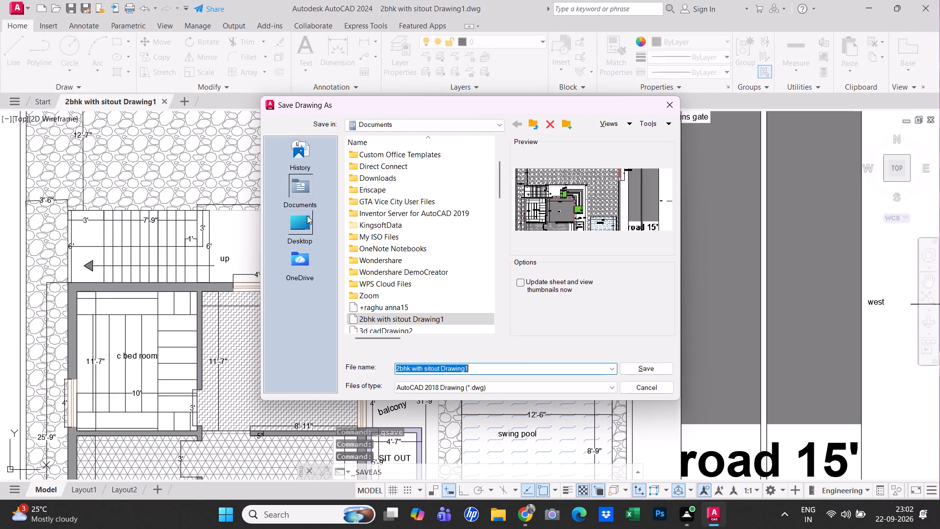
left_click(307, 218)
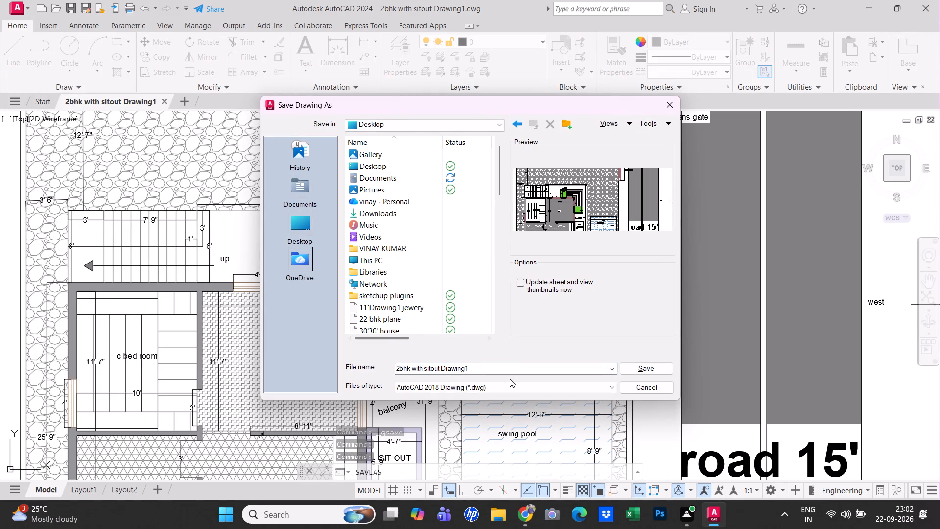
left_click(642, 370)
Review the complete site plan with the house, surrounding roads, swimming pool and compass directions.
scroll(586, 342, "down", 1)
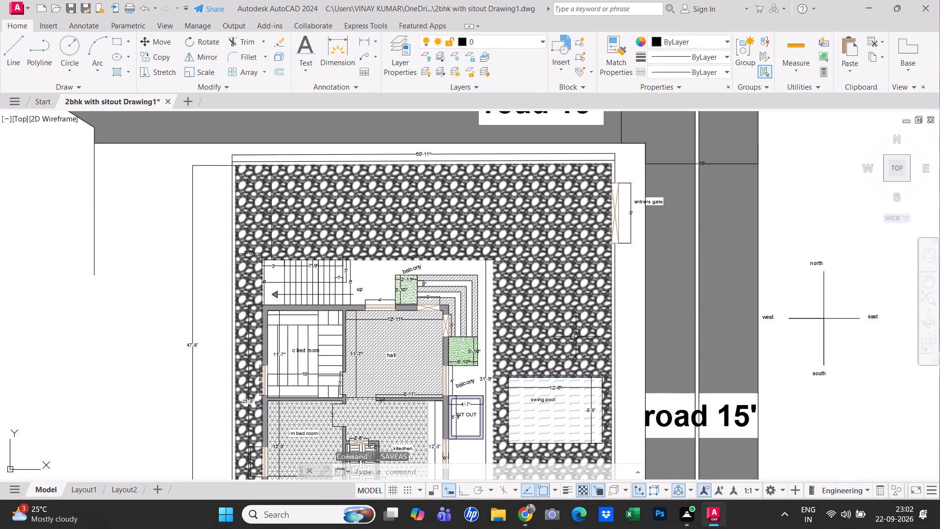
scroll(575, 336, "down", 1)
middle_click_drag(564, 317, 521, 286)
scroll(521, 286, "down", 2)
middle_click_drag(521, 286, 489, 282)
scroll(535, 295, "up", 2)
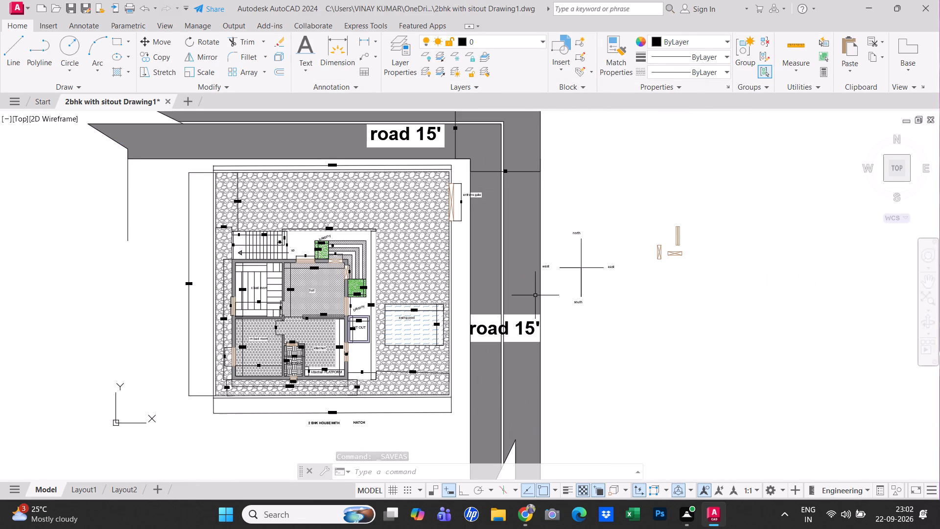
scroll(535, 298, "down", 1)
scroll(535, 298, "up", 1)
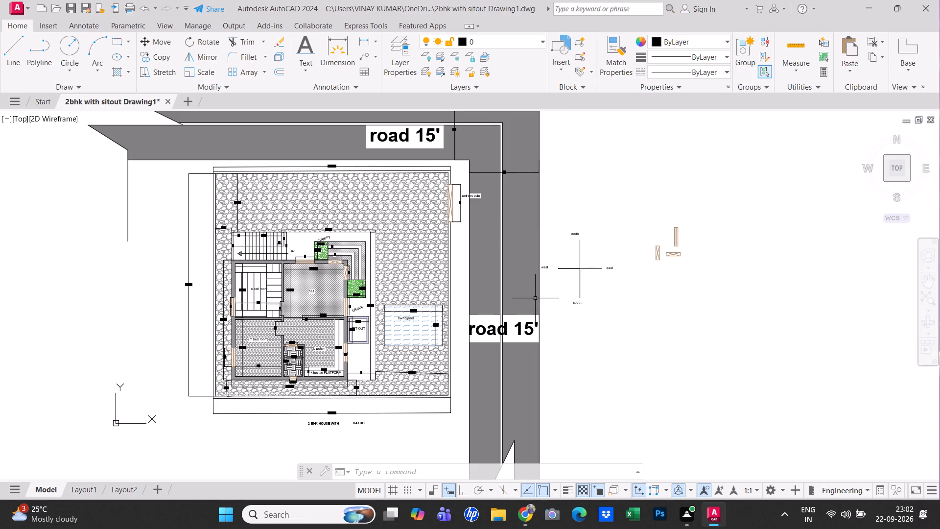
middle_click_drag(535, 298, 536, 330)
scroll(535, 298, "down", 1)
scroll(536, 330, "up", 1)
middle_click(536, 330)
middle_click_drag(536, 330, 539, 336)
scroll(537, 314, "up", 1)
middle_click_drag(537, 314, 529, 349)
middle_click_drag(527, 339, 450, 339)
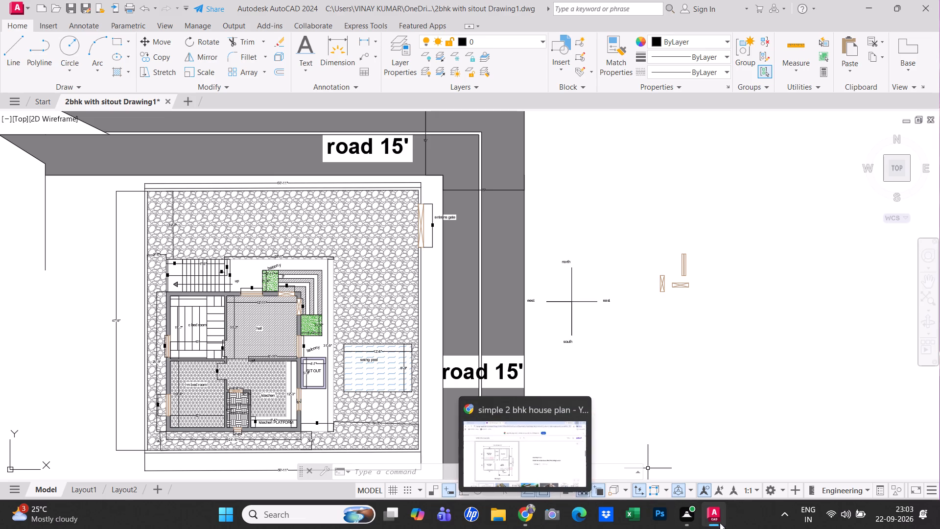
Switch to Chrome and bring up the open WhatsApp Web page.
left_click(528, 465)
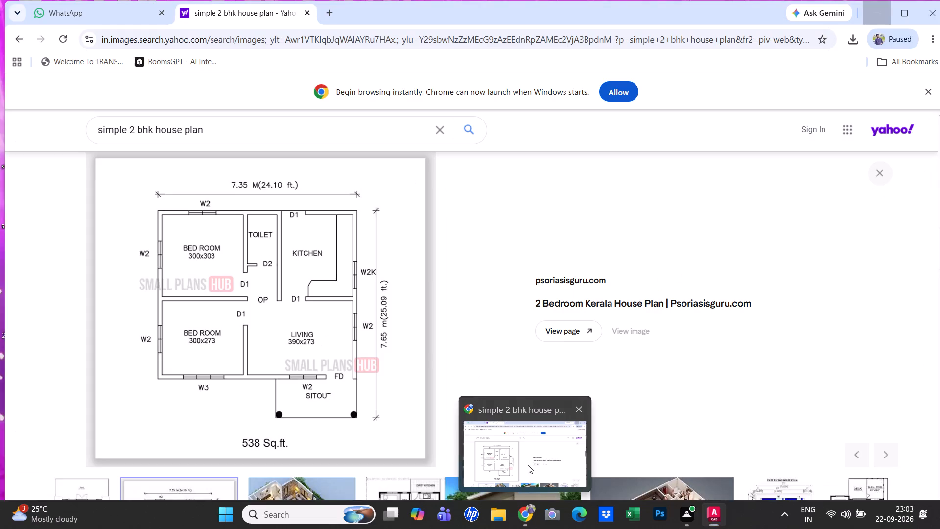
left_click(116, 13)
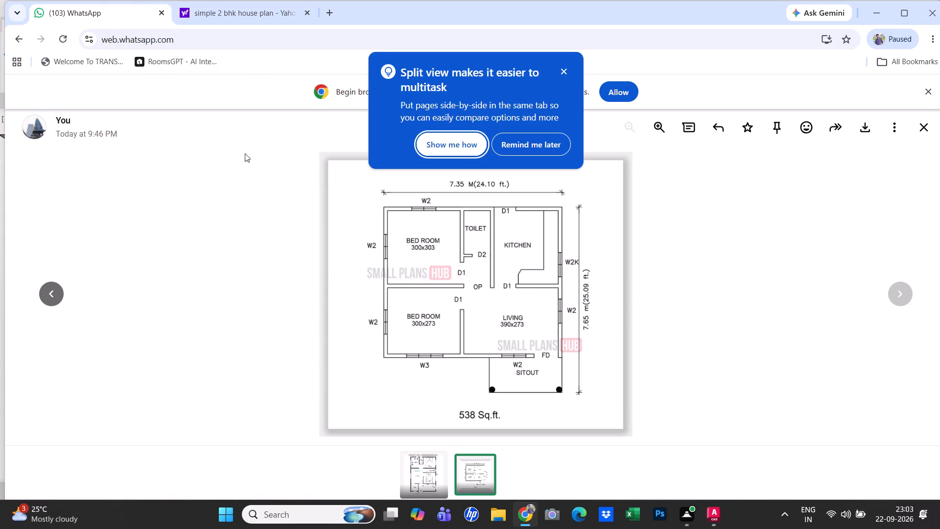
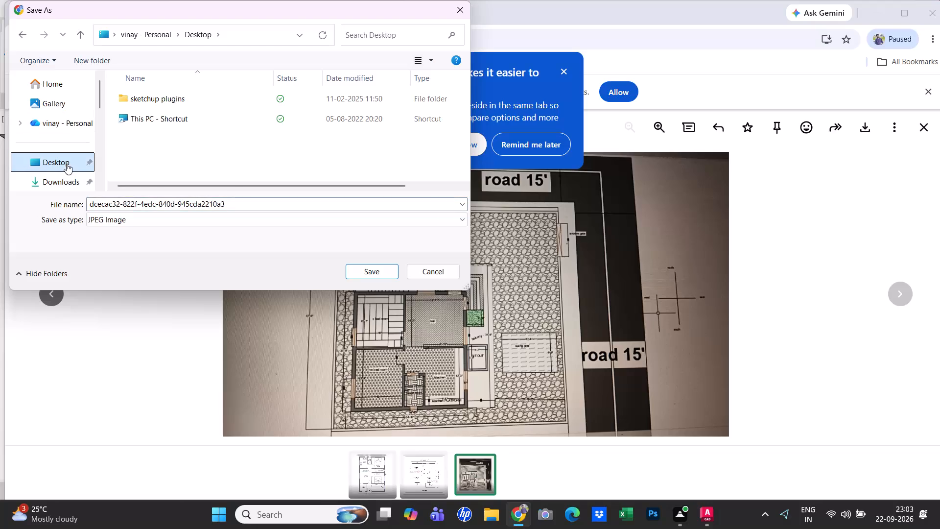
Choose the Desktop as the save location for the site plan photo and name the JPEG file starting with 2 BHK H.
type("PIC")
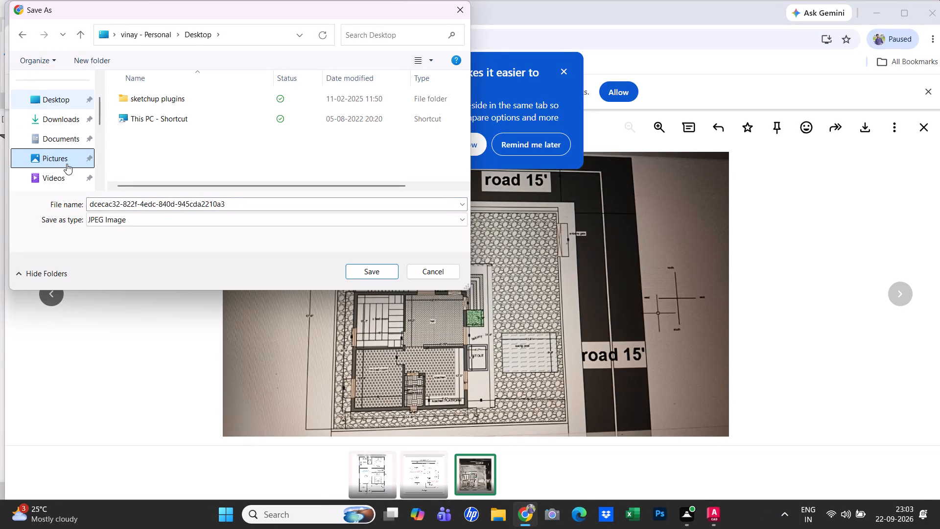
key("2")
left_click(66, 97)
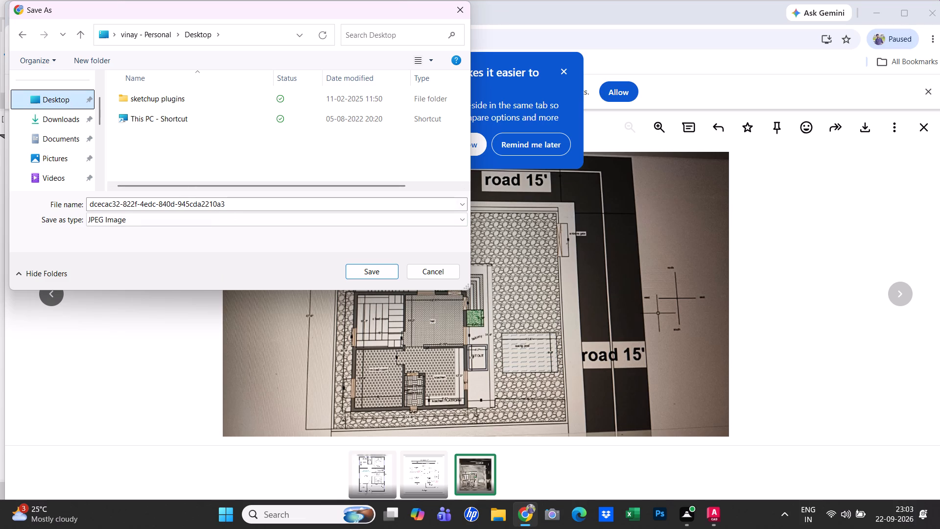
left_click(234, 203)
key("BackSpace")
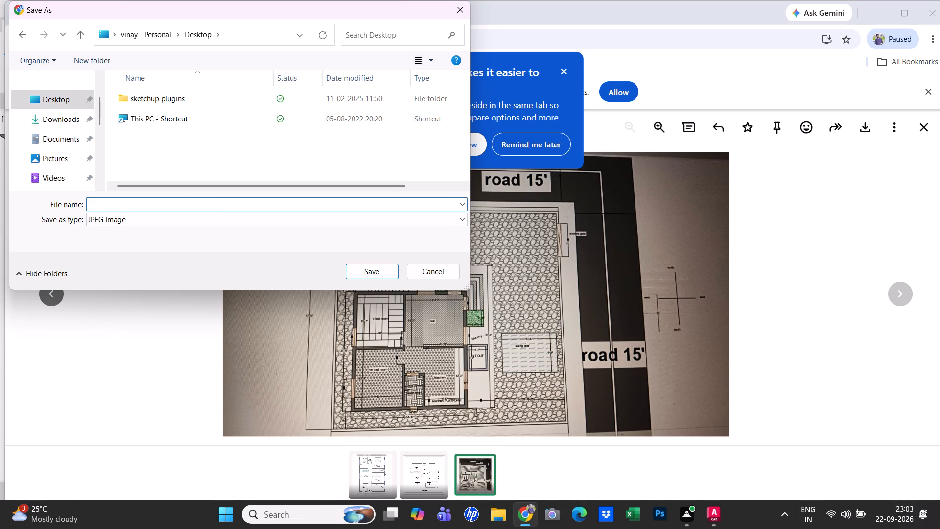
type("PI")
key("BackSpace")
key("BackSpace")
key("BackSpace")
type("2")
key("space")
type("BHK H")
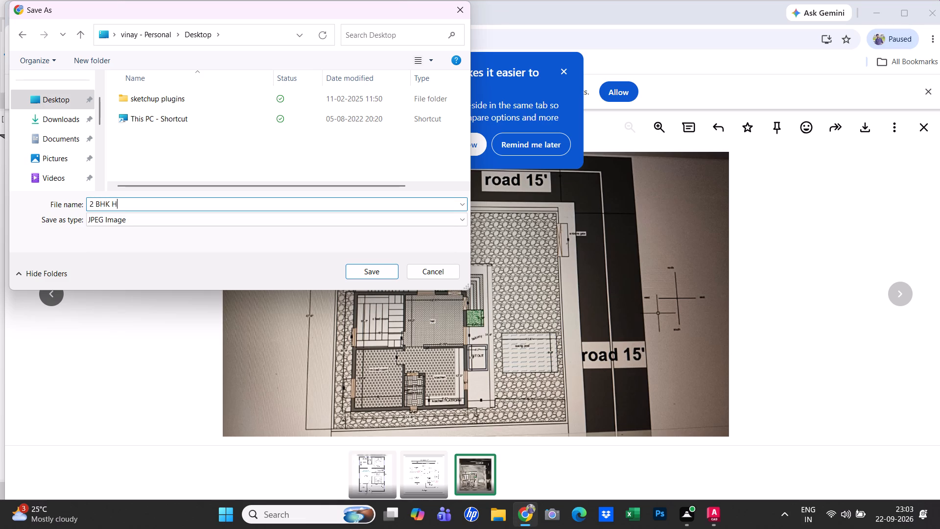